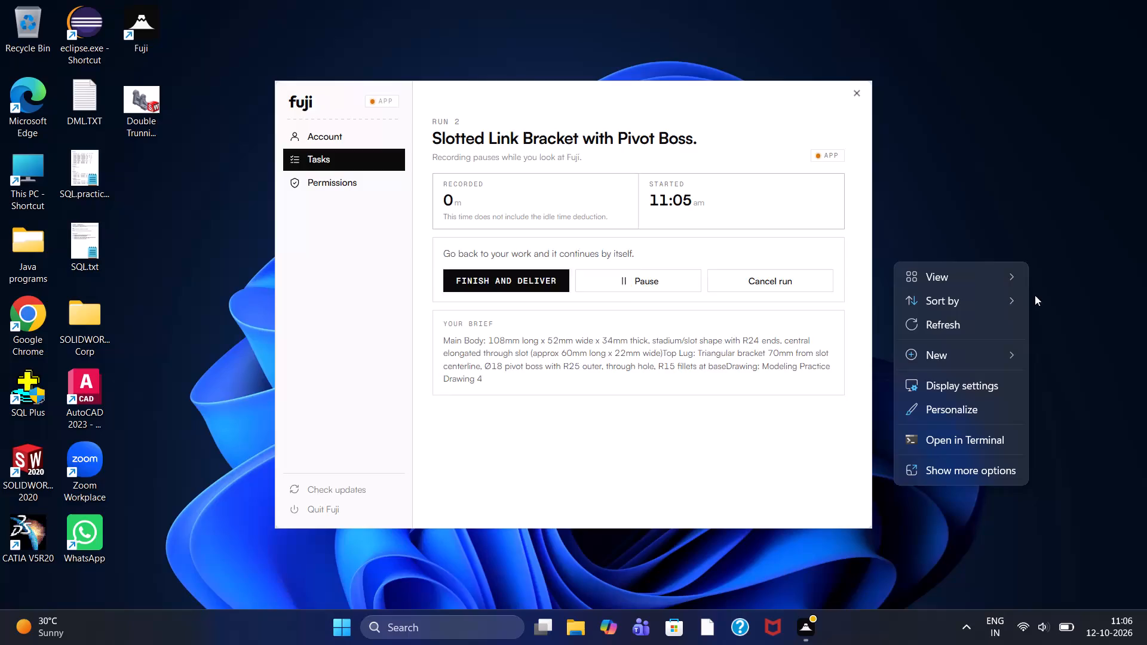
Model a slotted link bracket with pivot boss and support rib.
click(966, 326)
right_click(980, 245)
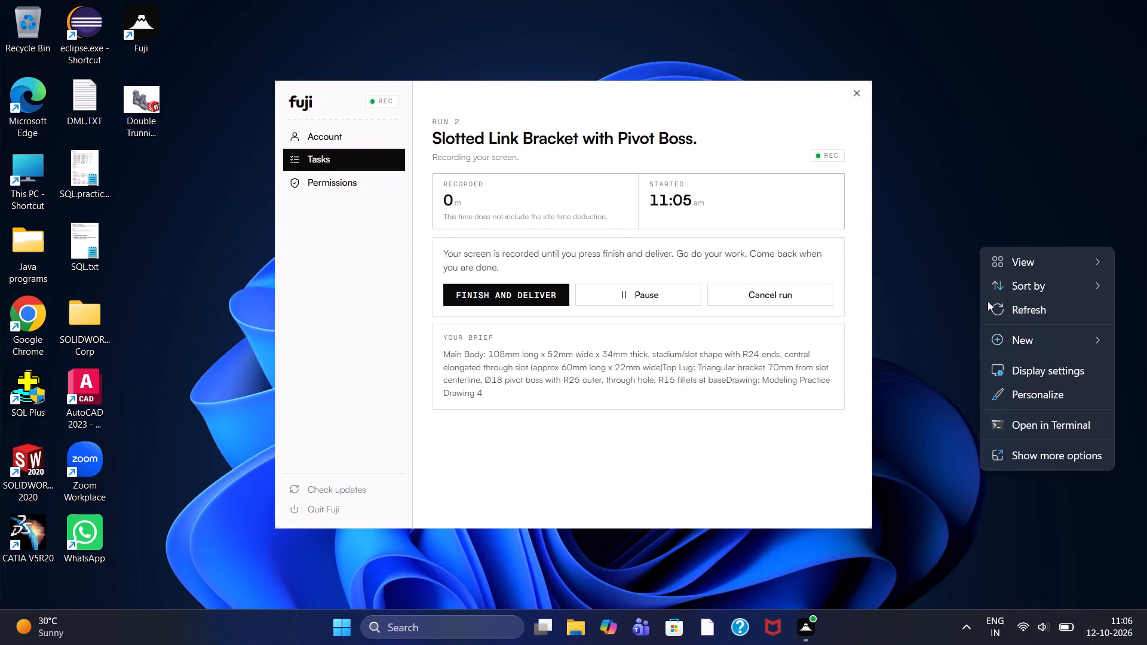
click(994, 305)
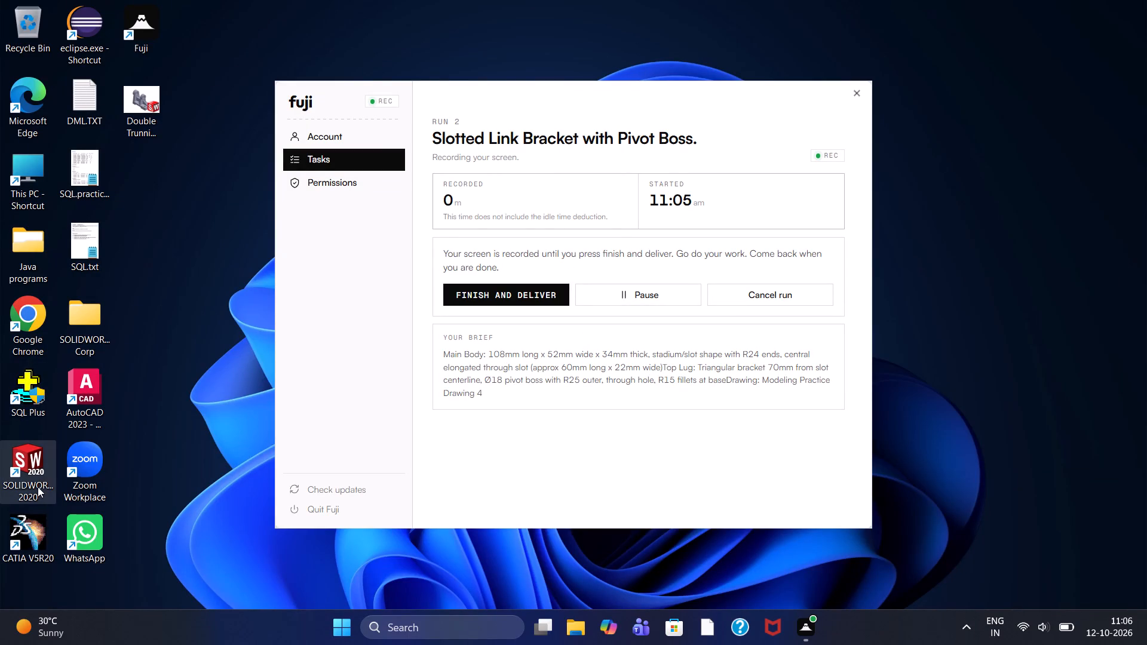
Launch SOLIDWORKS 2020, dismiss the welcome window and create a new part document.
double_click(39, 469)
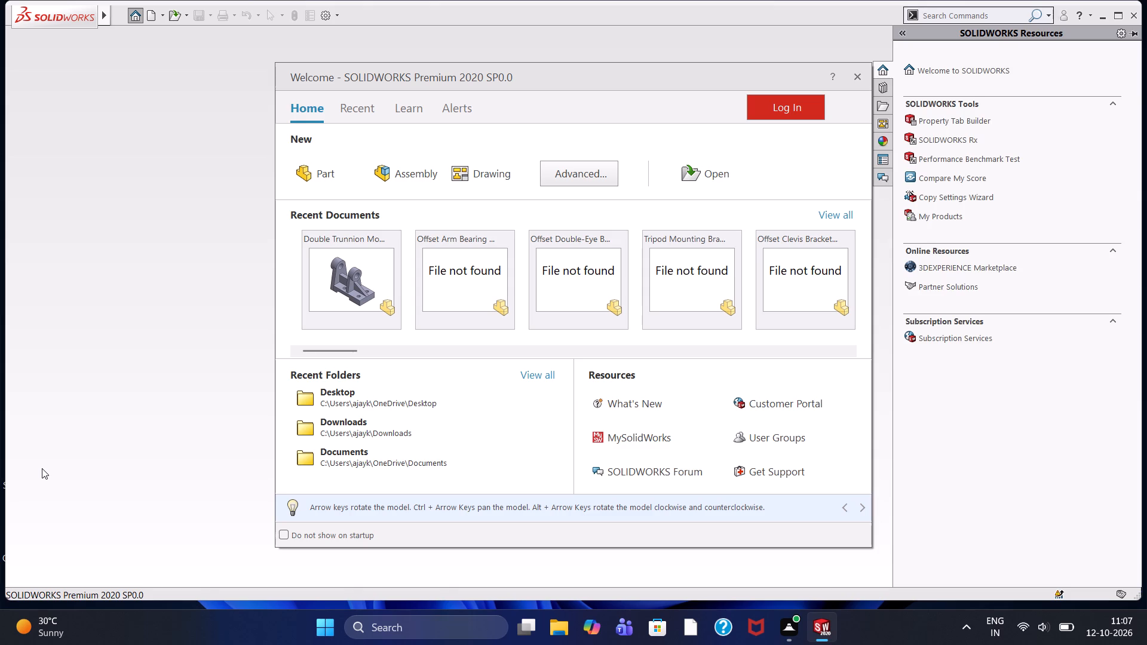
click(854, 71)
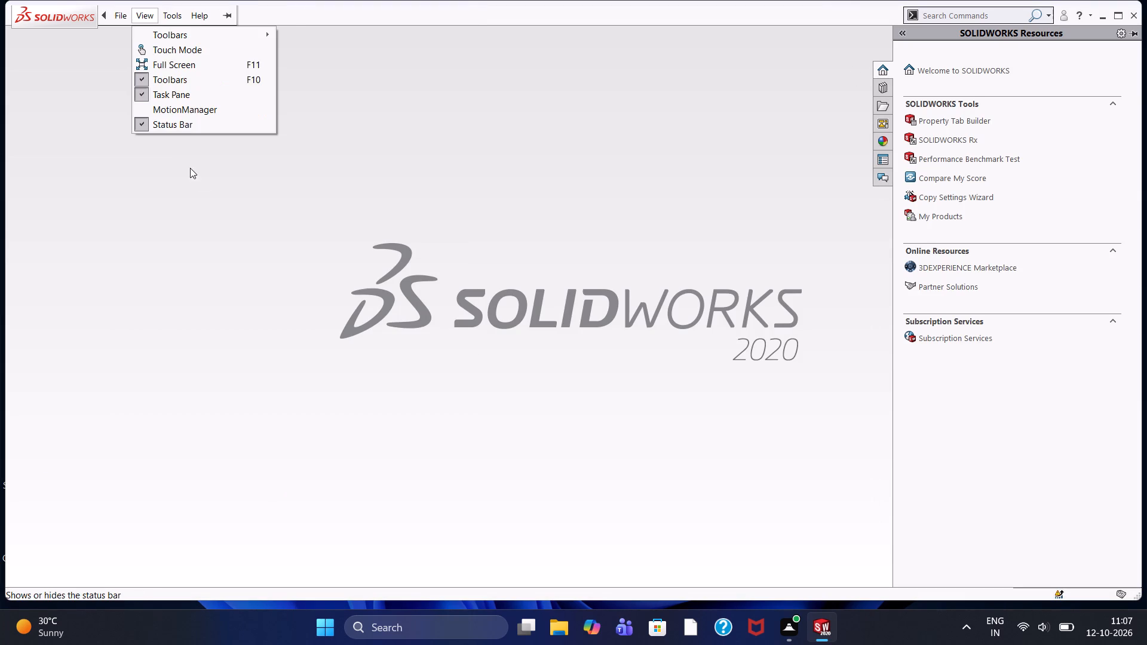
click(361, 237)
click(151, 15)
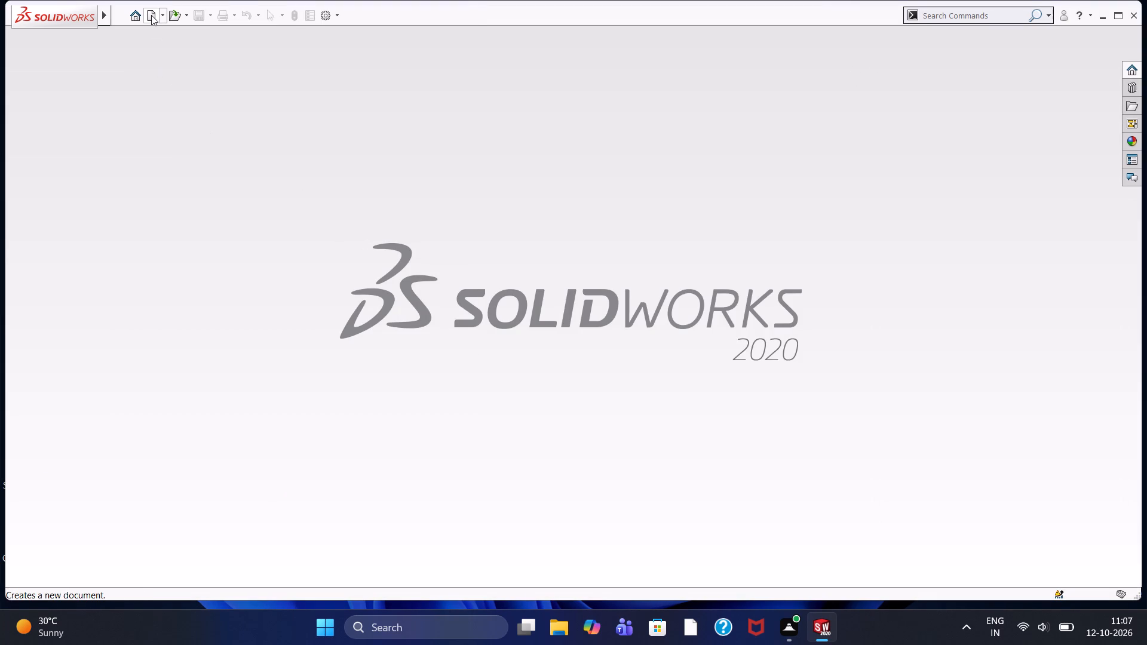
triple_click(269, 311)
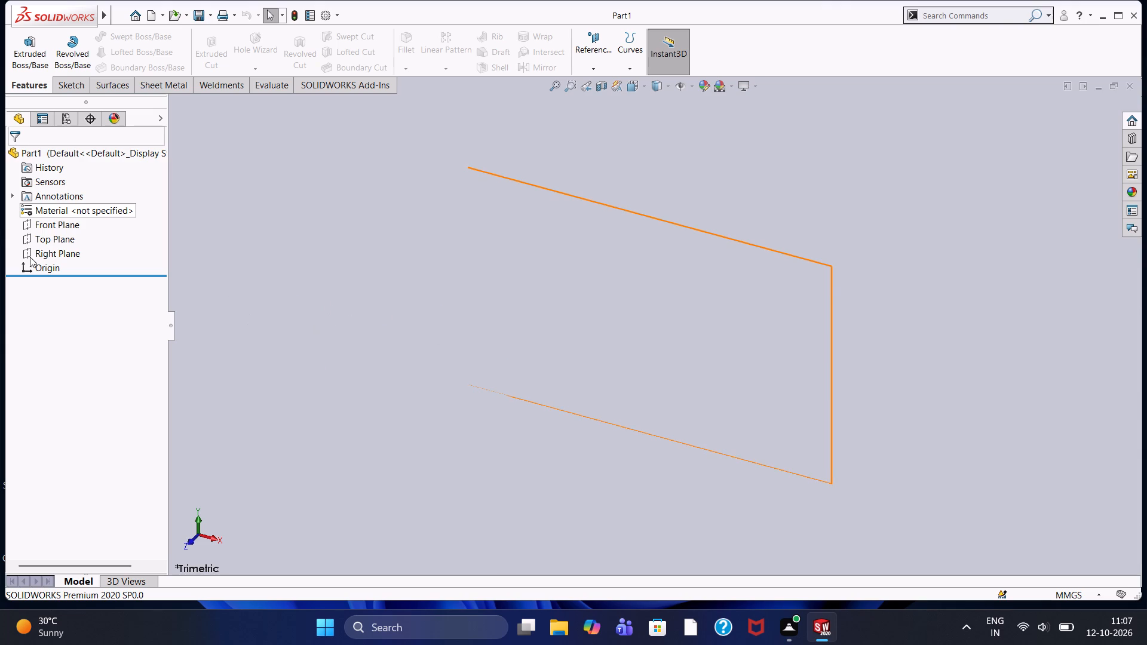
Sketch a horizontal centerpoint straight slot on the Front Plane, centred on the origin, 54 mm from centre to arc centre and about 53 mm wide.
click(56, 225)
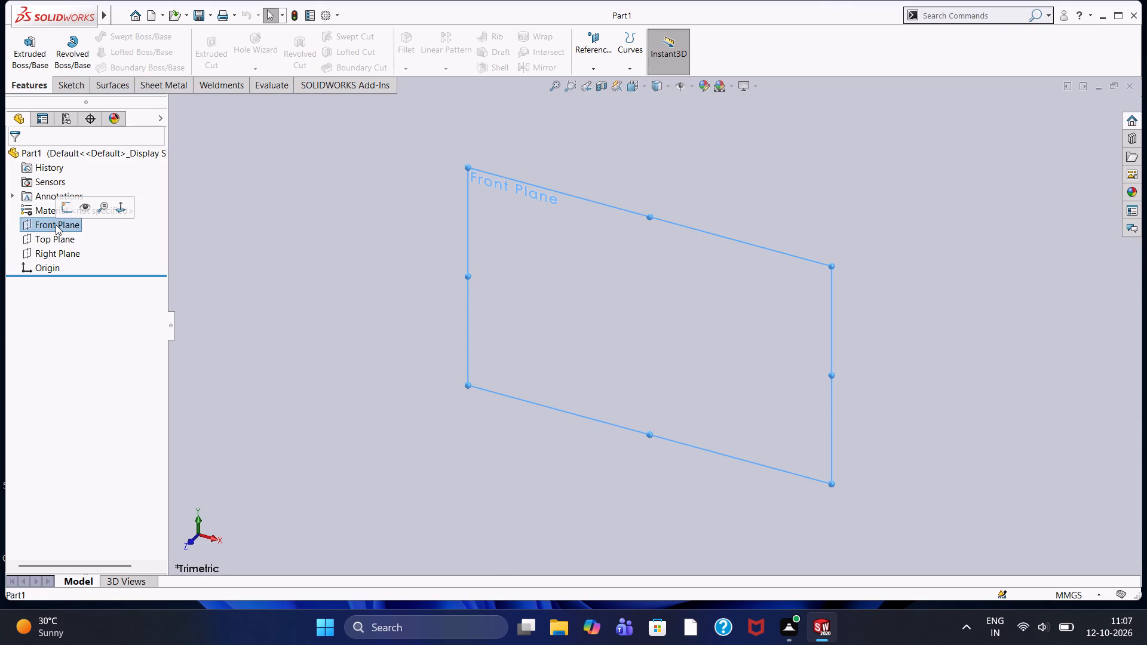
click(66, 205)
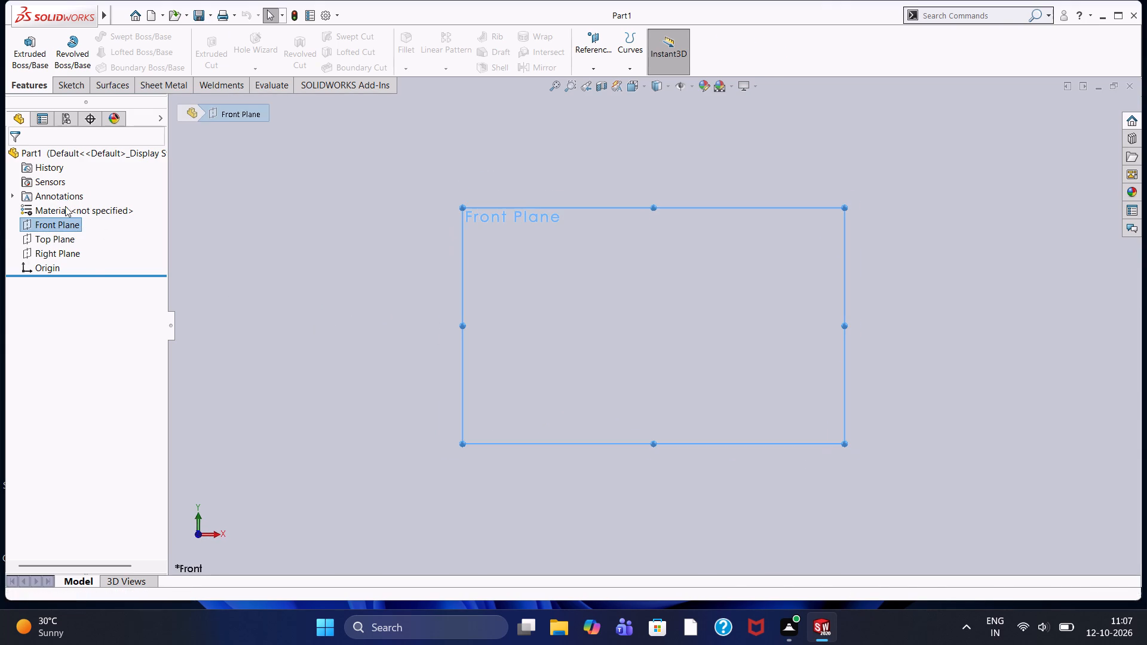
click(361, 277)
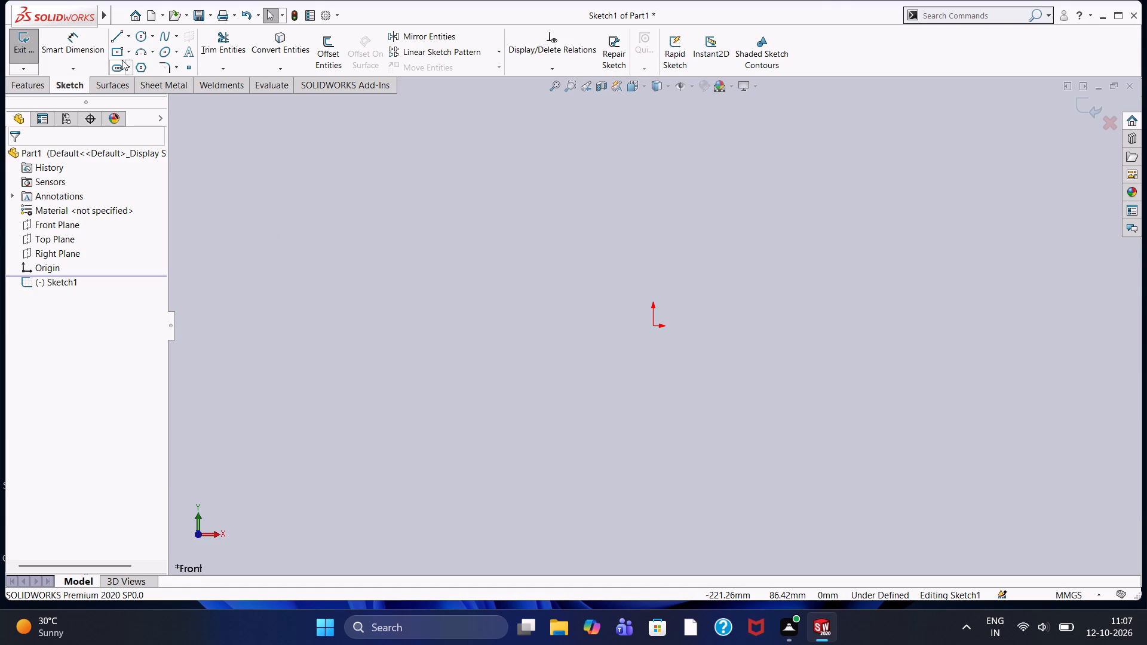
click(126, 67)
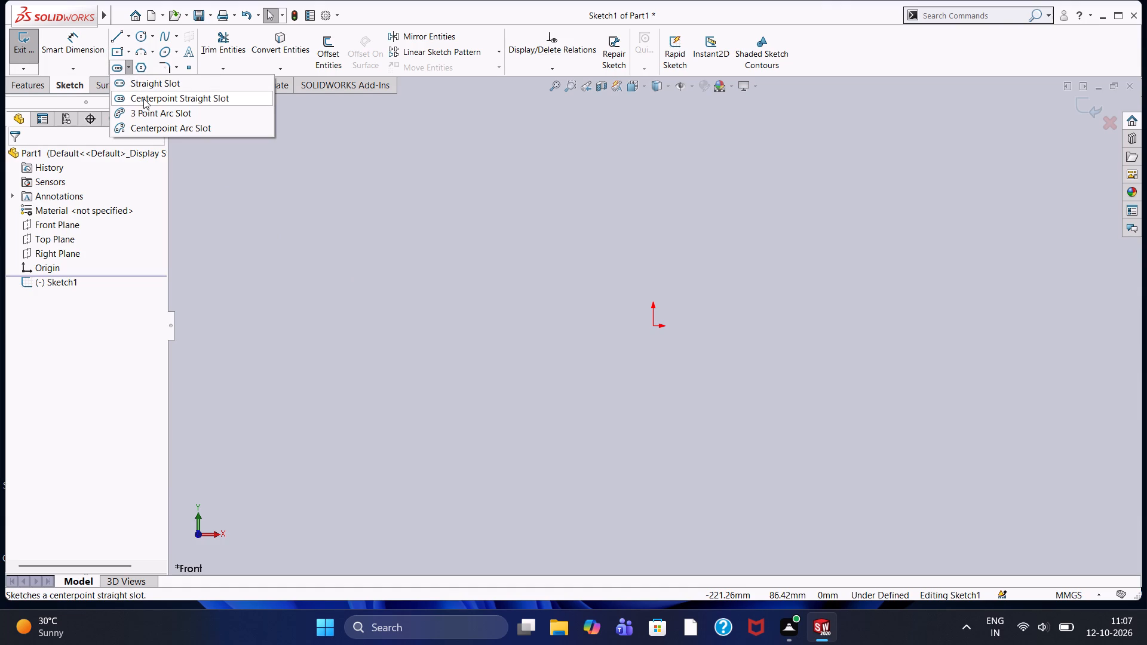
click(143, 99)
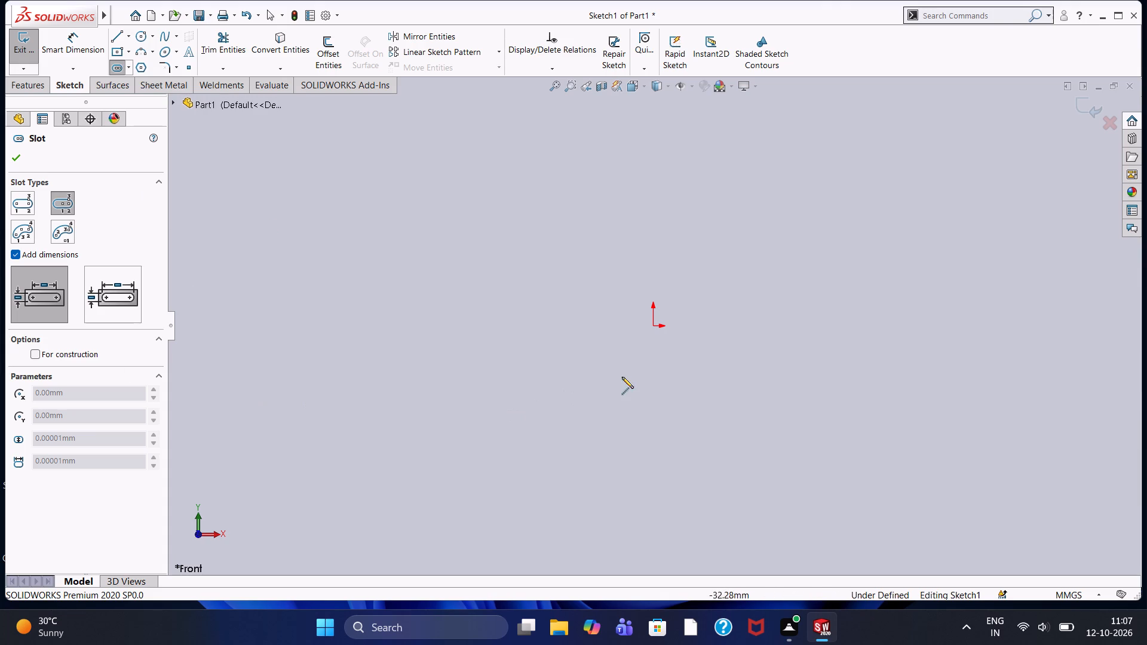
click(654, 324)
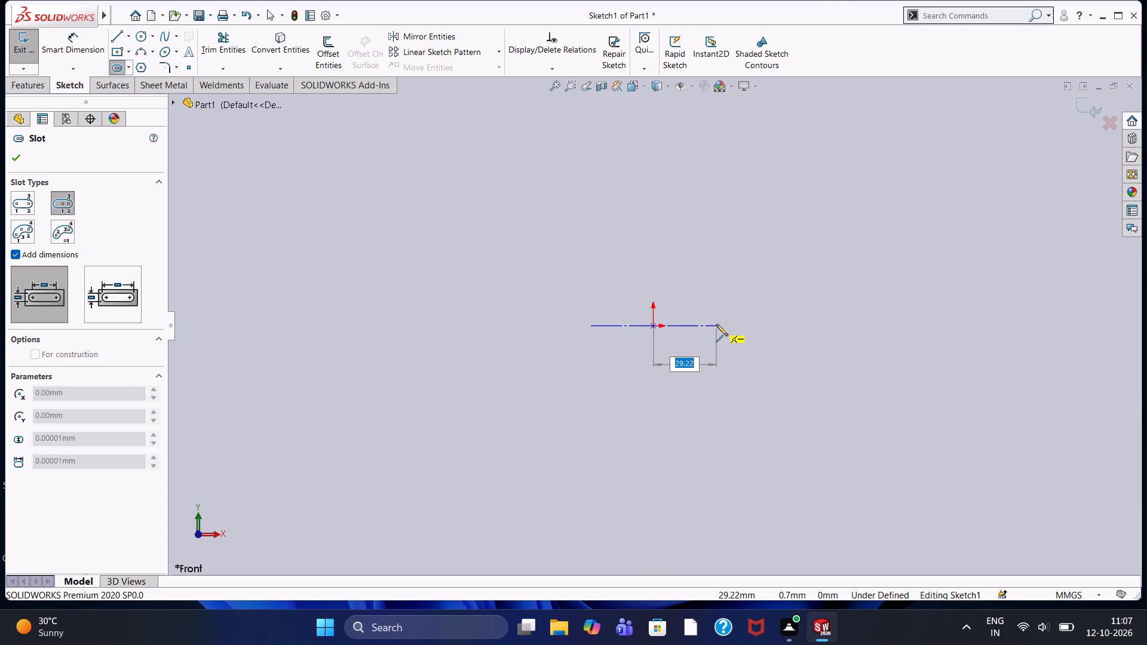
text(54)
key(Return)
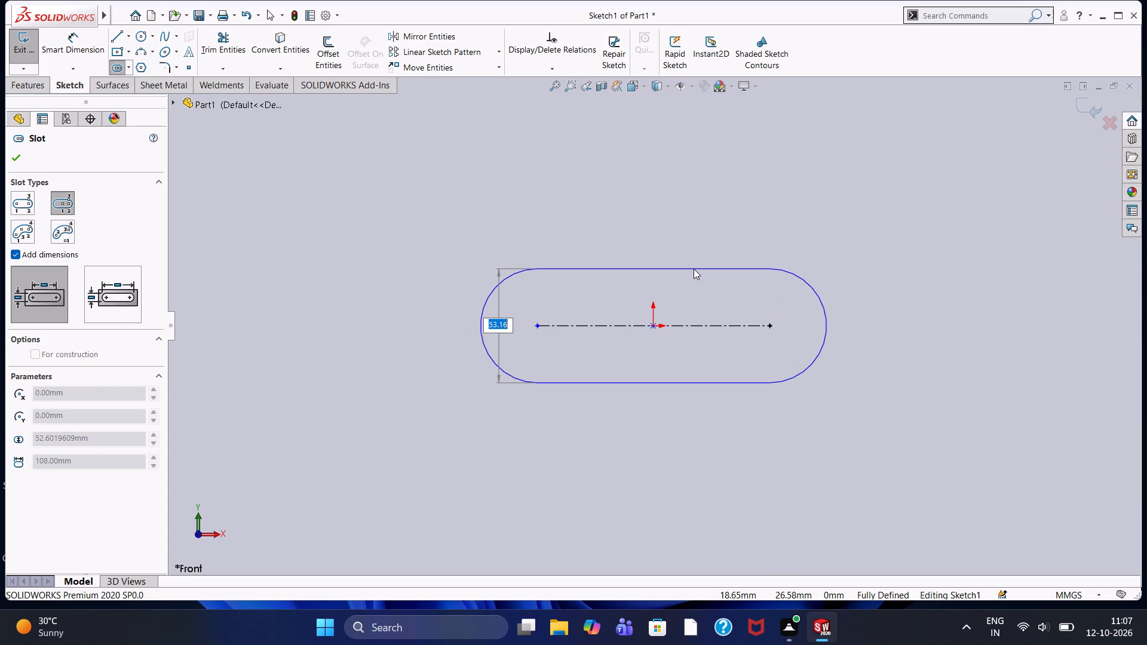
click(694, 269)
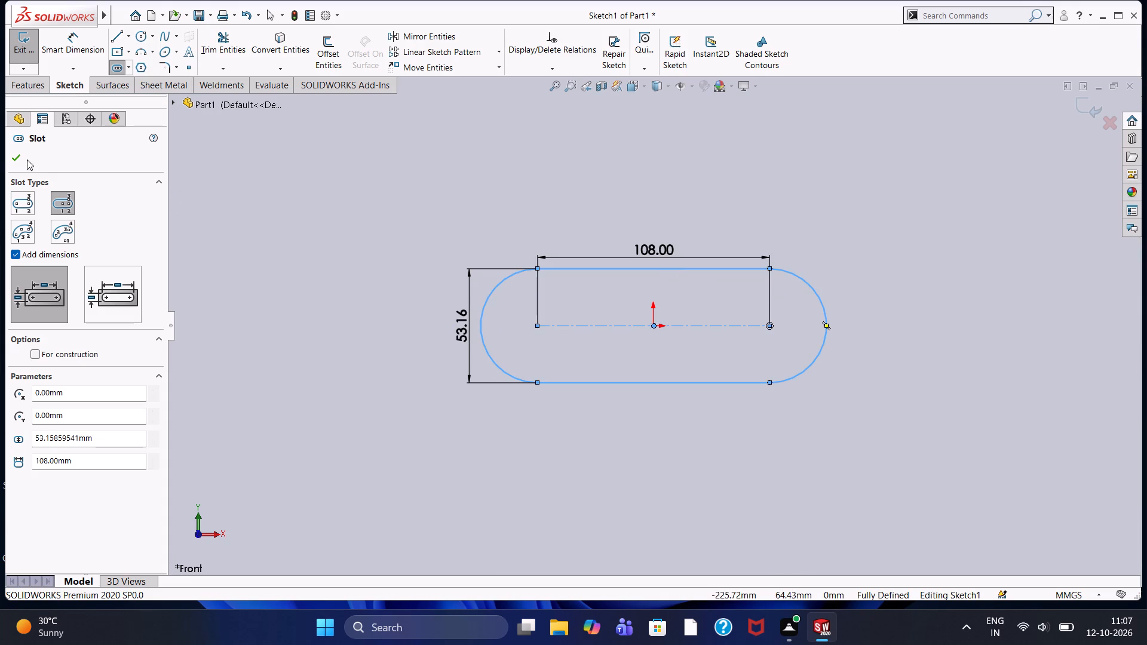
click(24, 156)
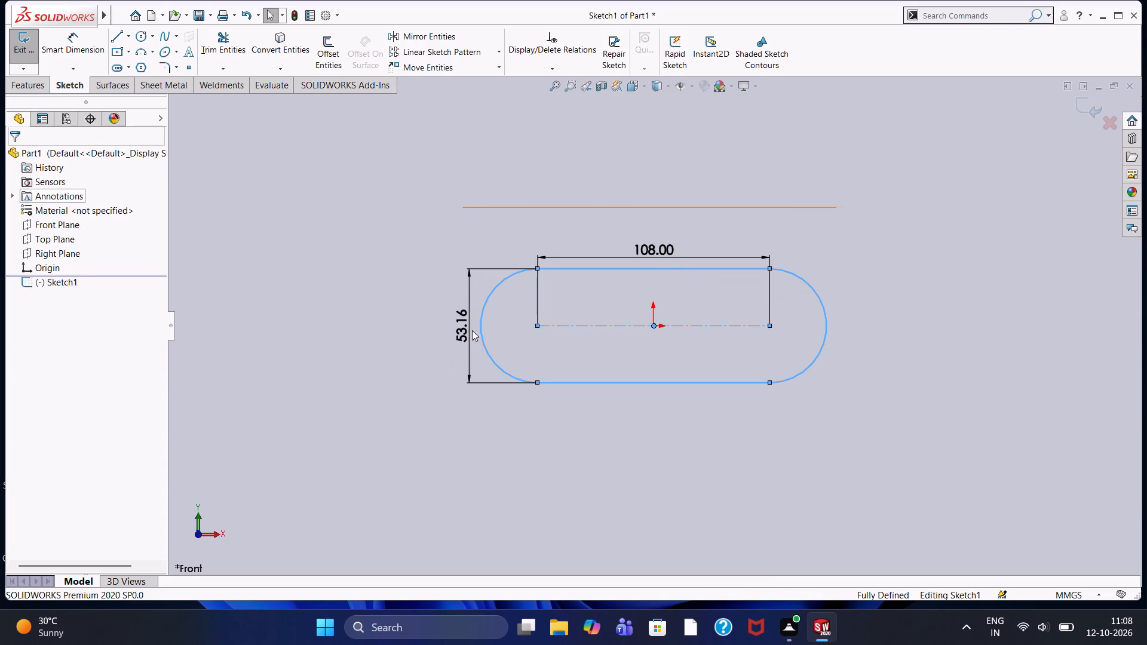
Replace the slot's width dimension with a 34 mm radius dimension on its end arc.
click(459, 325)
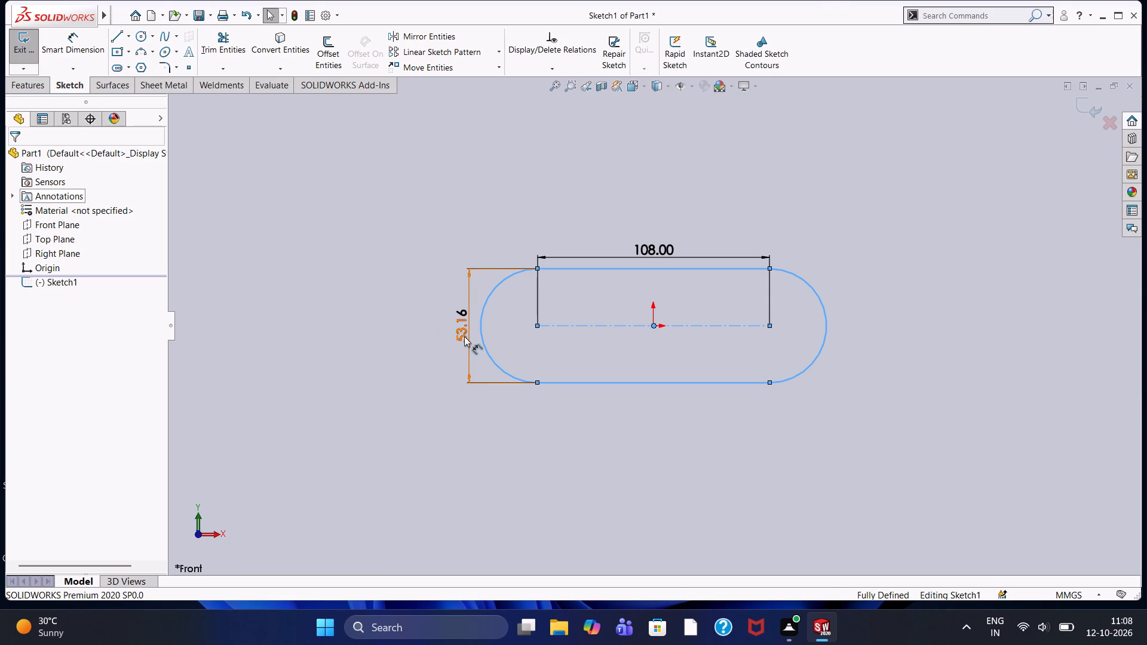
key(Delete)
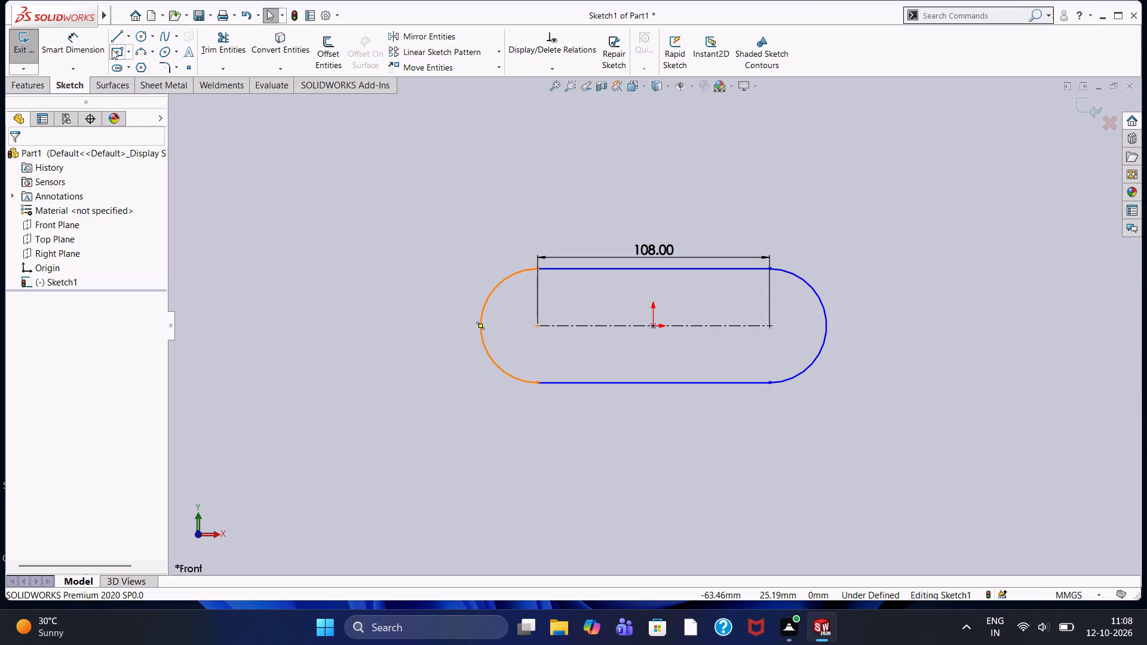
click(82, 44)
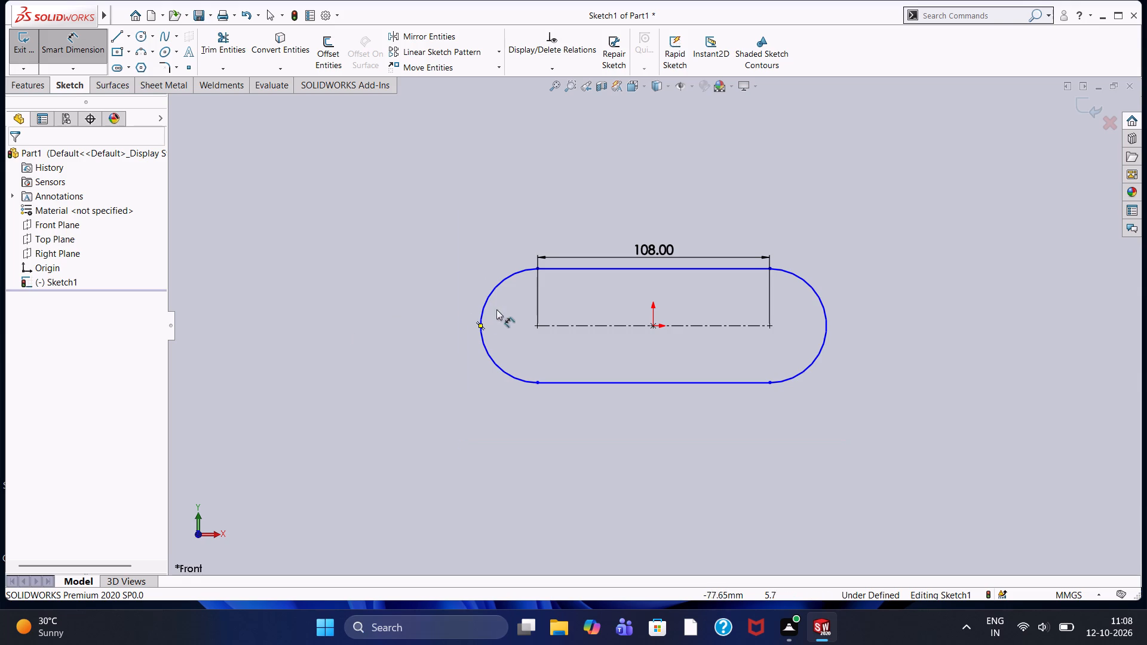
click(490, 296)
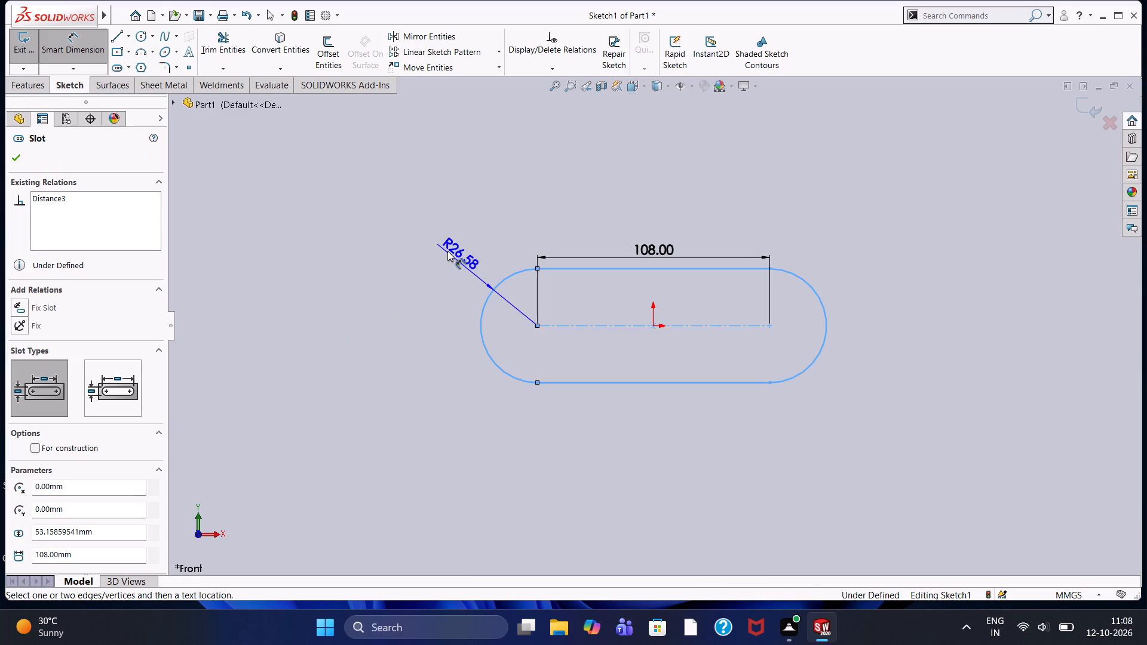
click(447, 251)
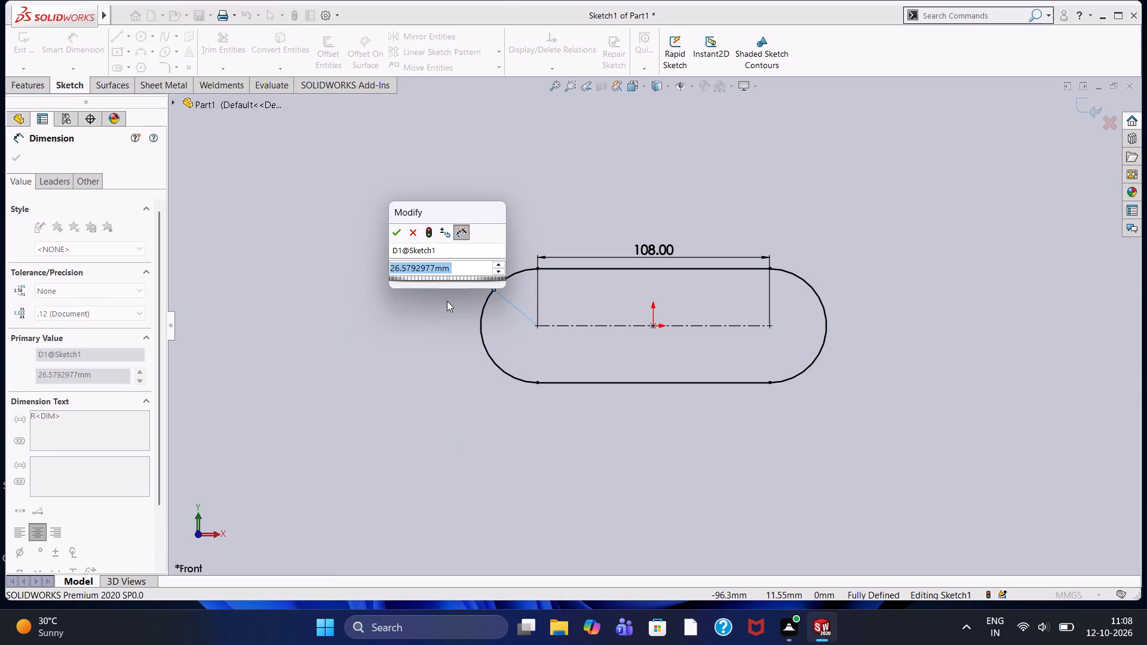
text(34)
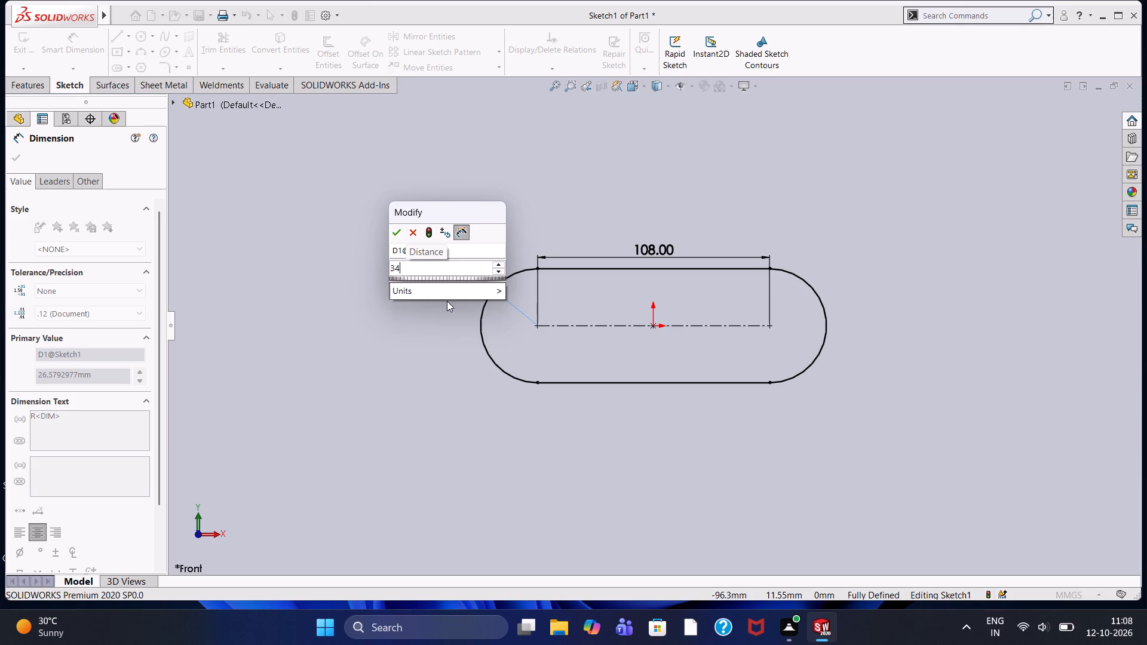
key(Return)
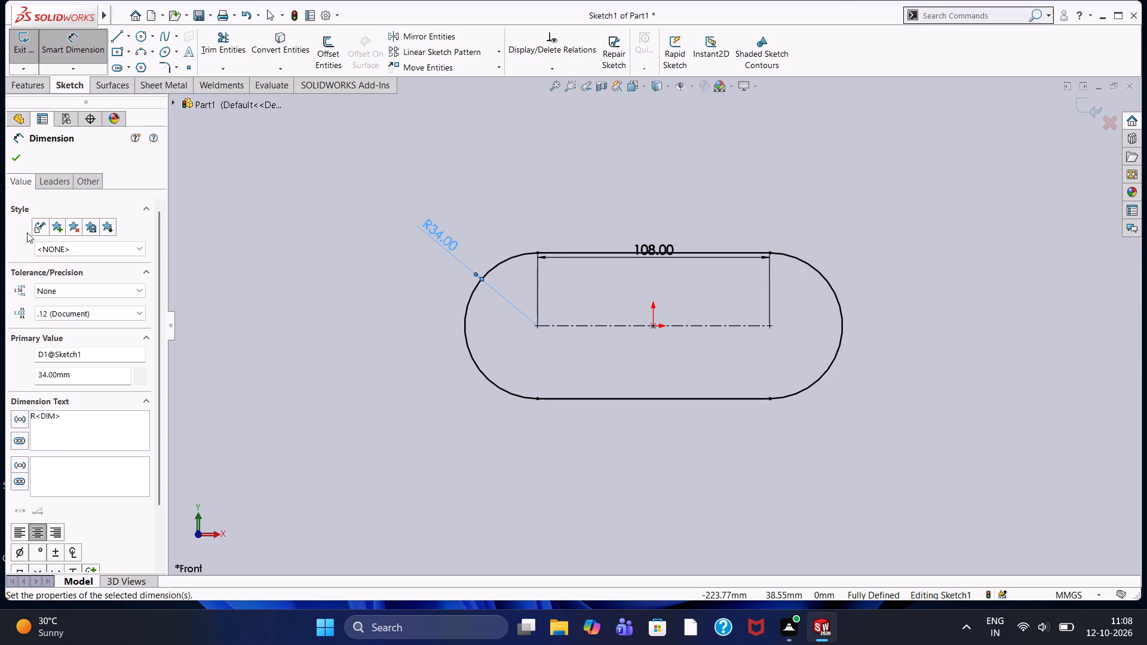
click(15, 158)
click(311, 328)
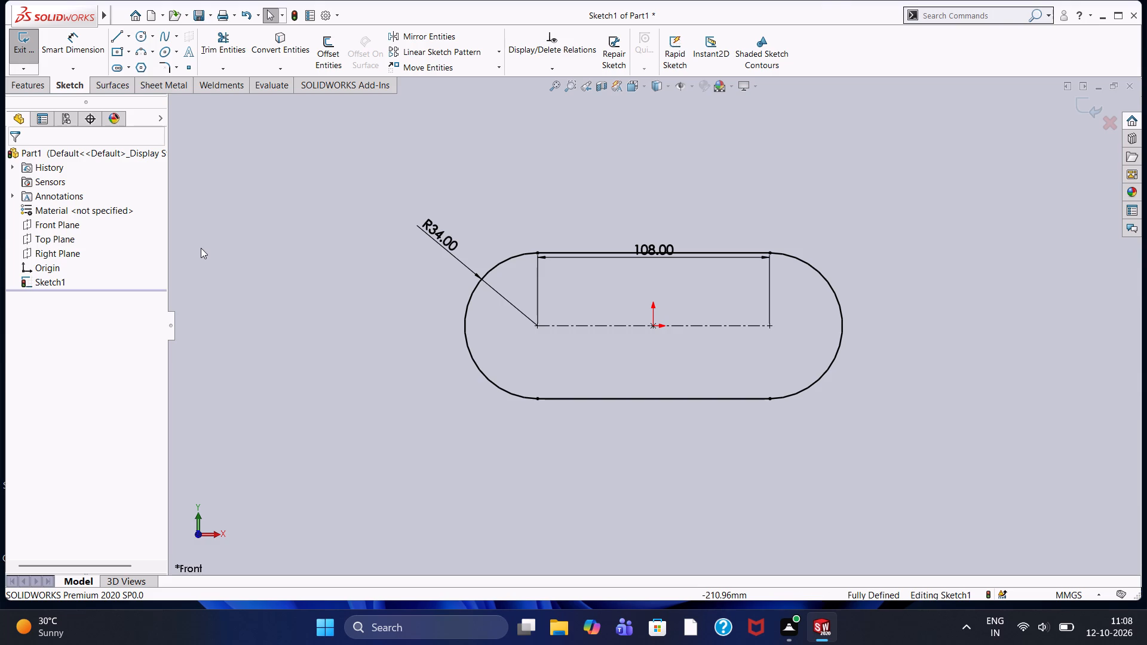
Extrude the slot profile as a blind boss 52 mm deep.
click(29, 87)
click(30, 56)
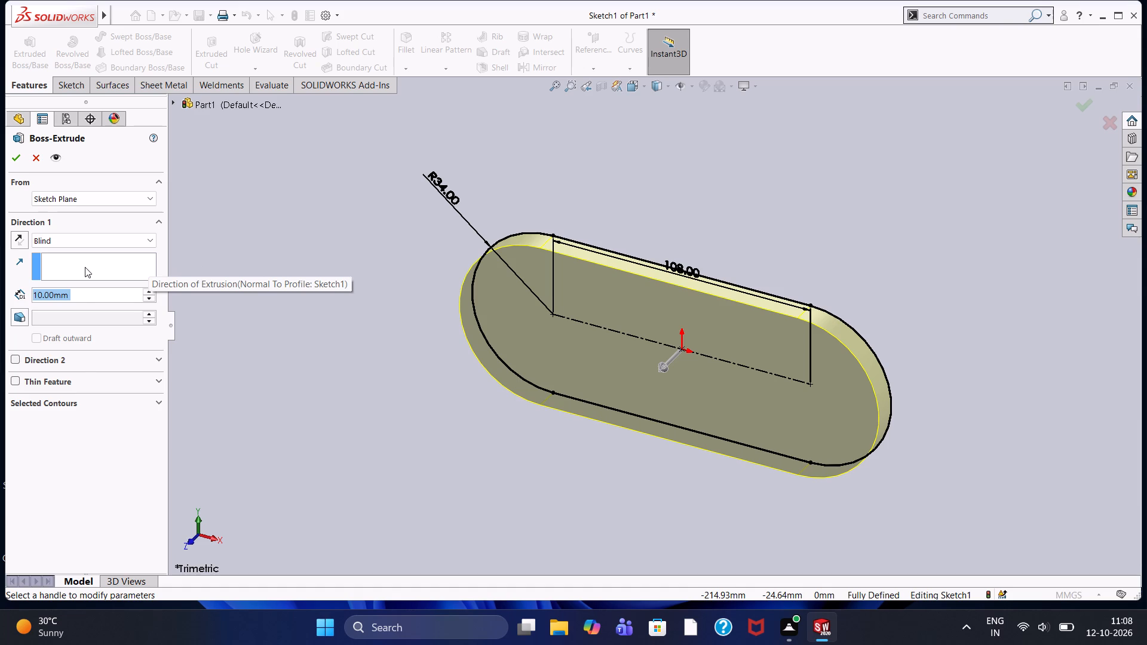
text(52)
key(Return)
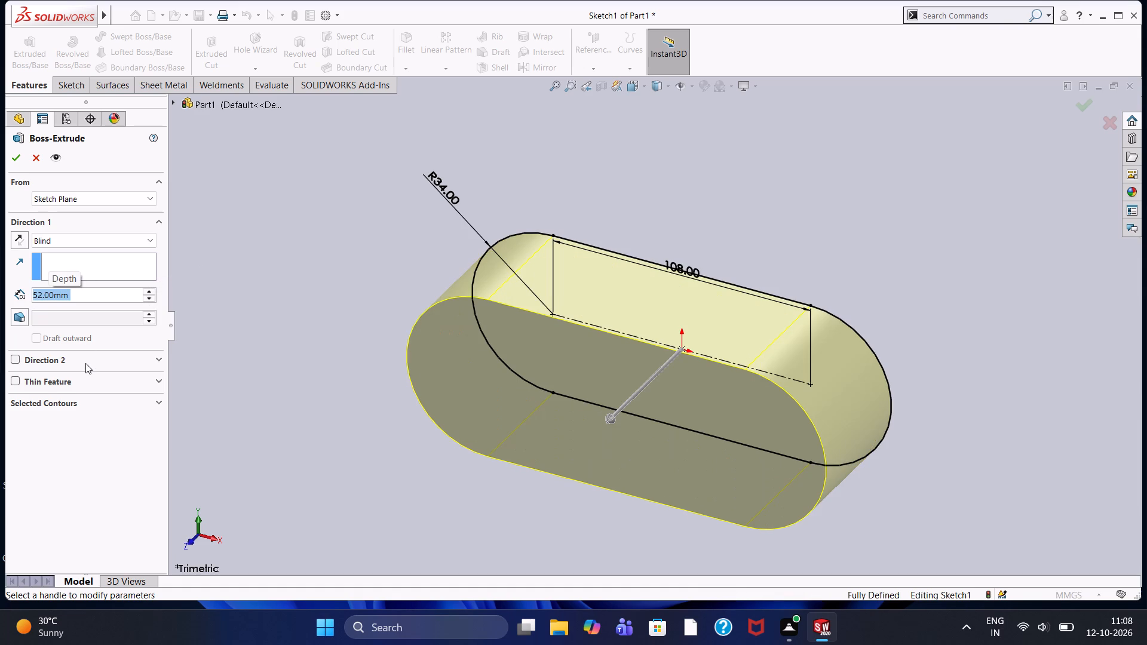
click(15, 158)
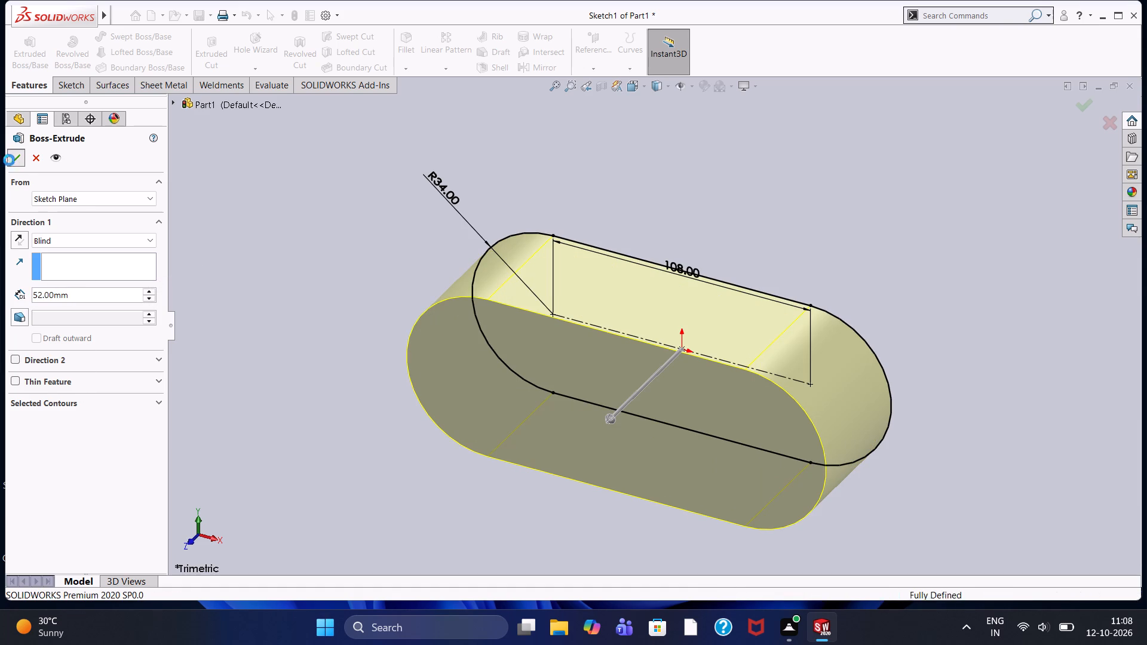
click(271, 324)
Sketch a centerpoint straight slot on the body's front face, centred on the origin, 54 mm from centre to arc centre and about 30 mm wide.
click(522, 402)
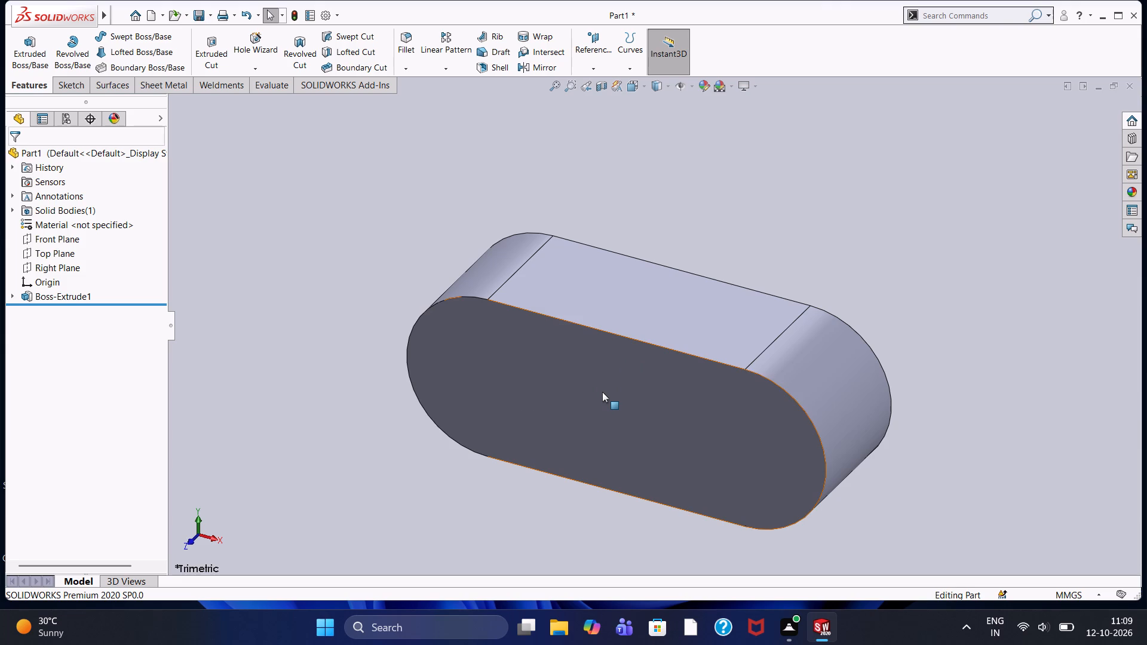
click(572, 367)
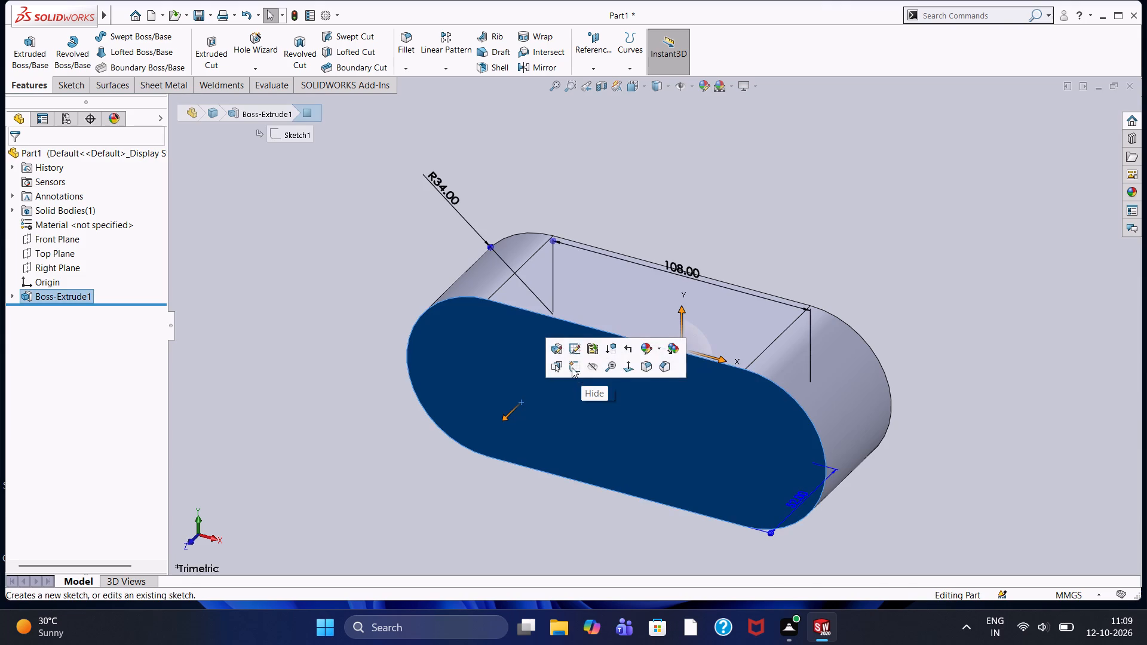
key(ctrl+8)
click(315, 305)
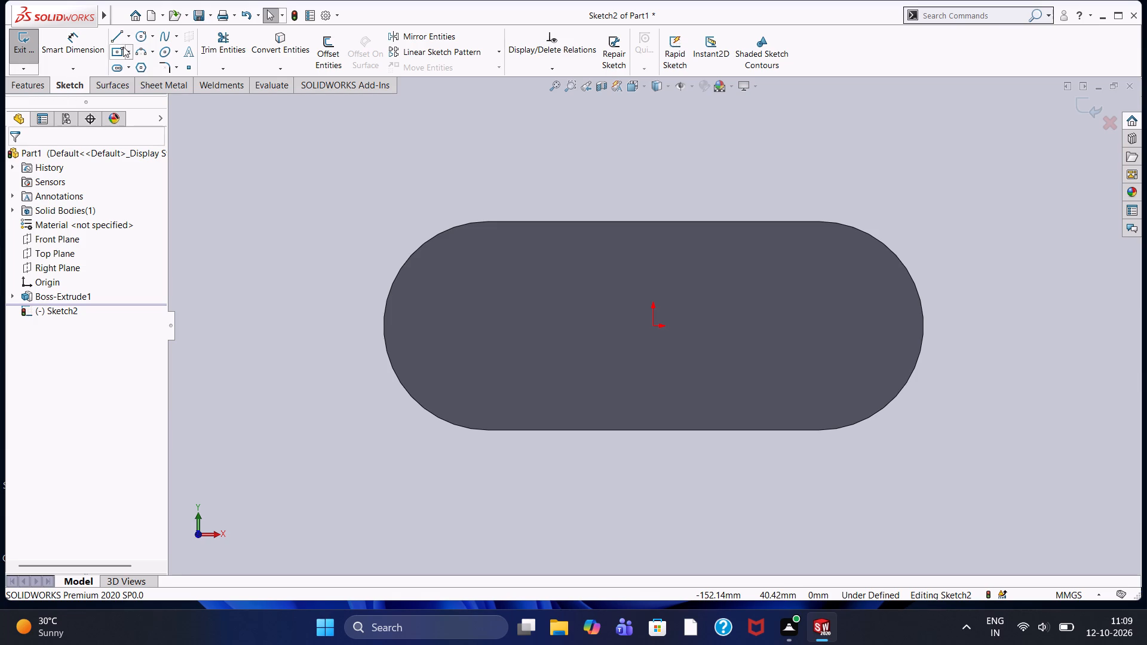
click(117, 66)
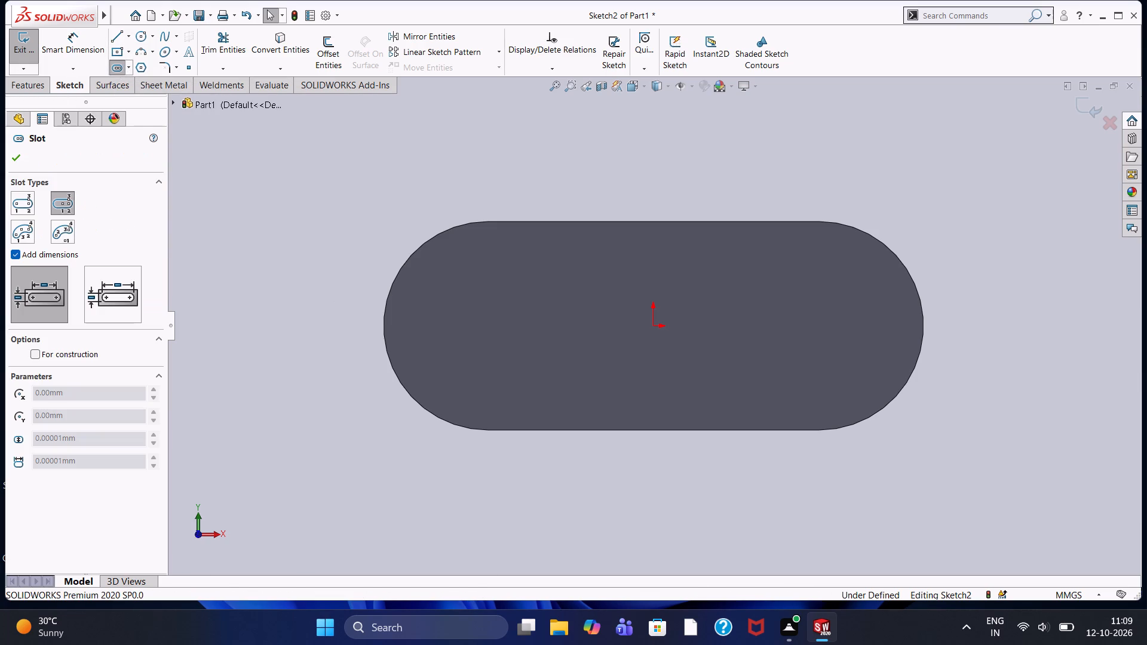
click(653, 325)
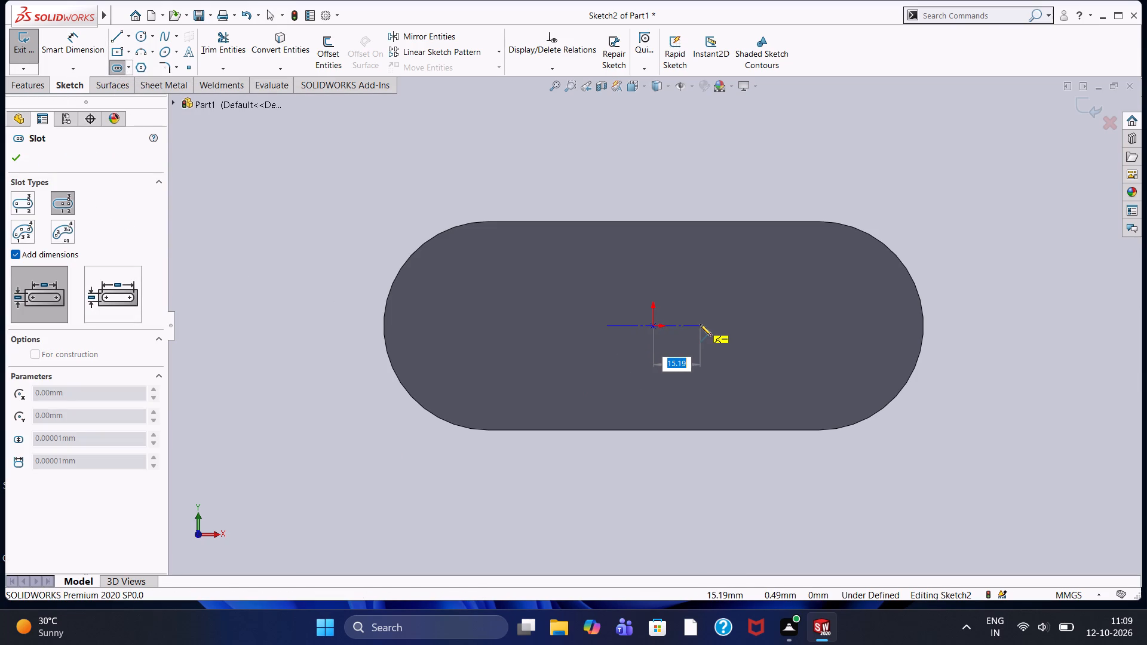
text(54)
key(Return)
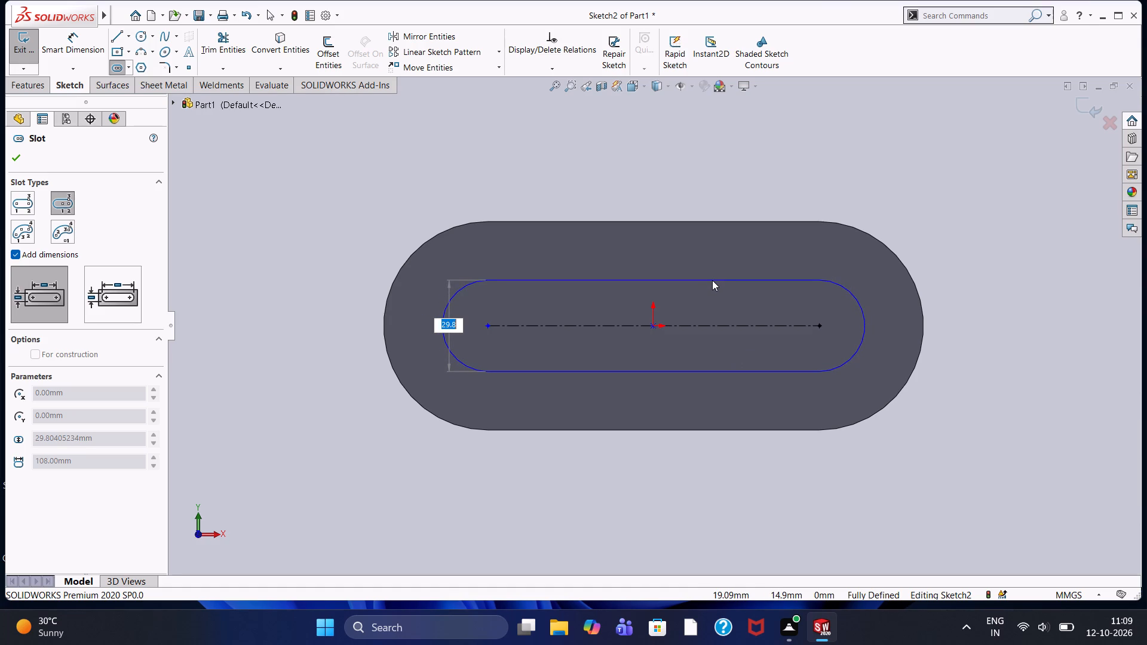
click(712, 280)
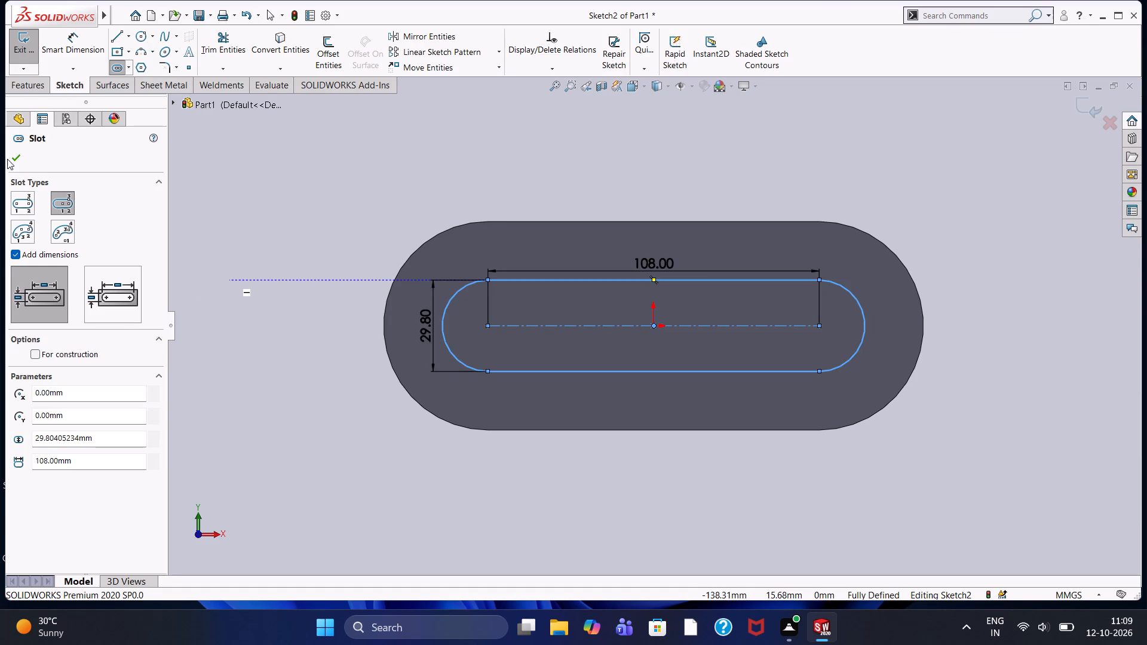
click(10, 160)
click(308, 170)
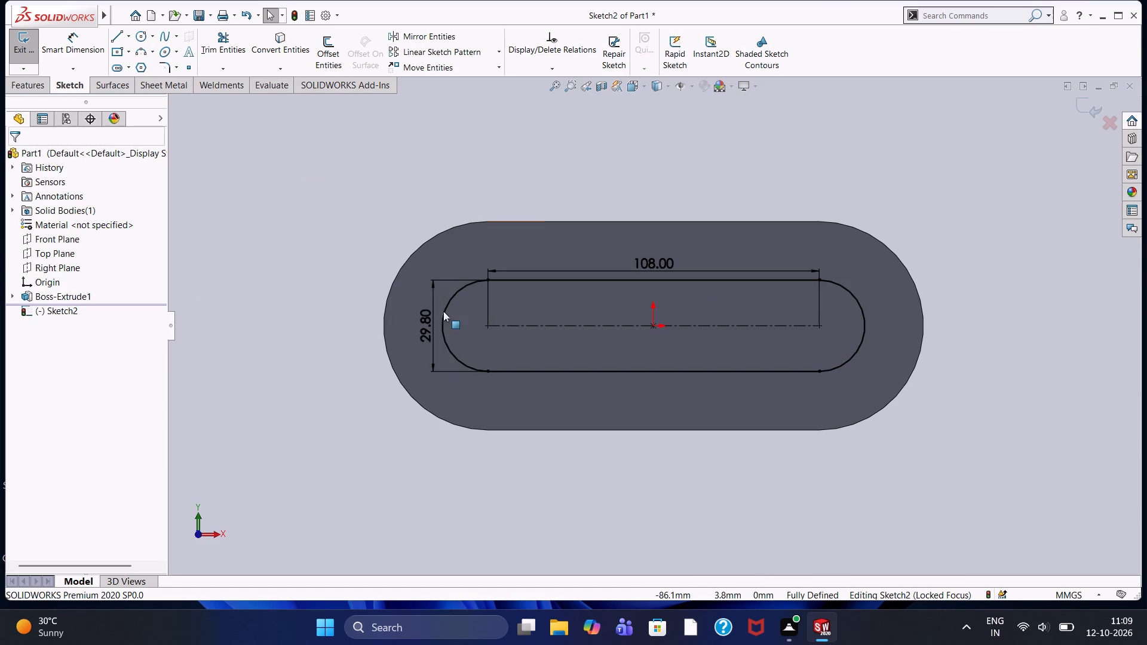
Replace the inner slot's width dimension with a 15 mm radius dimension on its end arc.
click(430, 326)
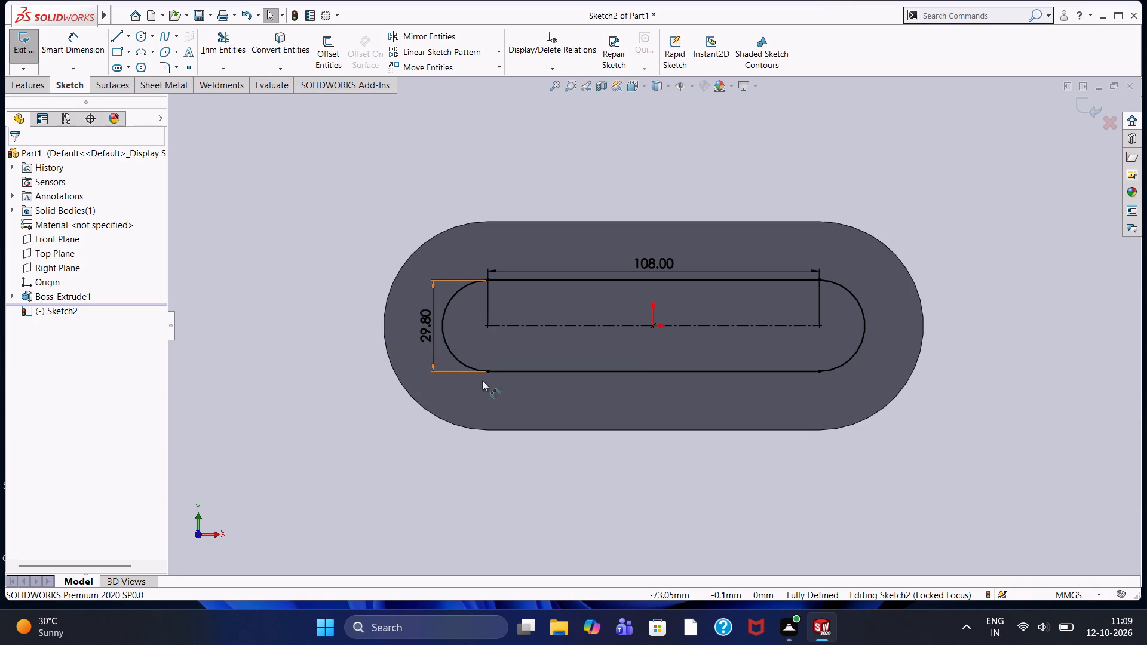
key(Delete)
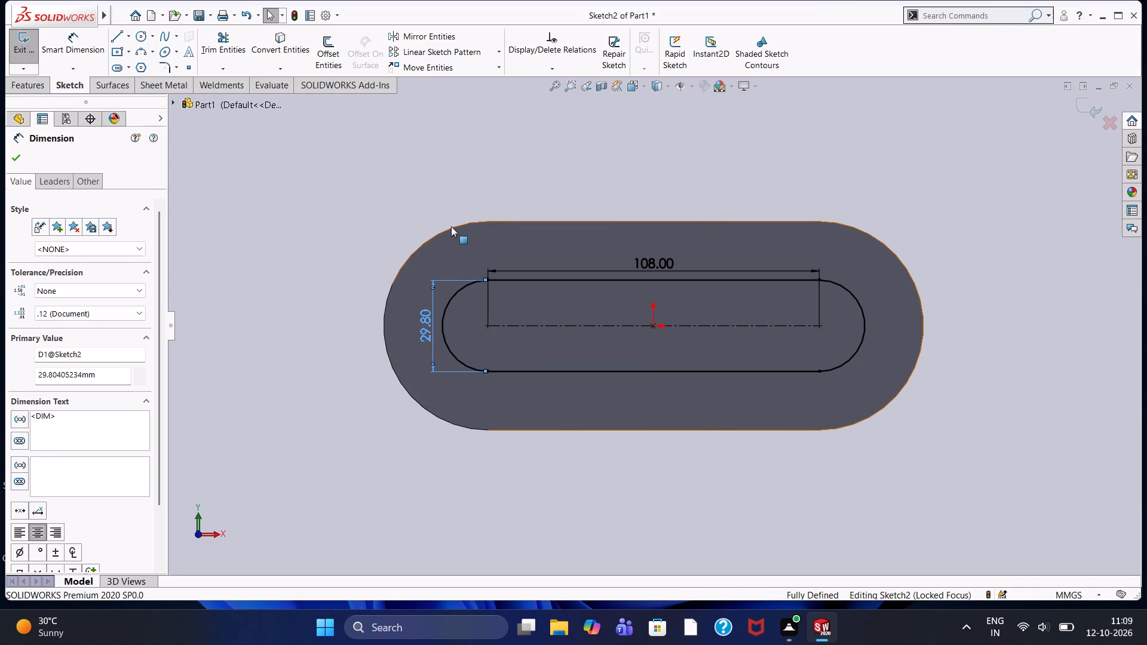
click(35, 91)
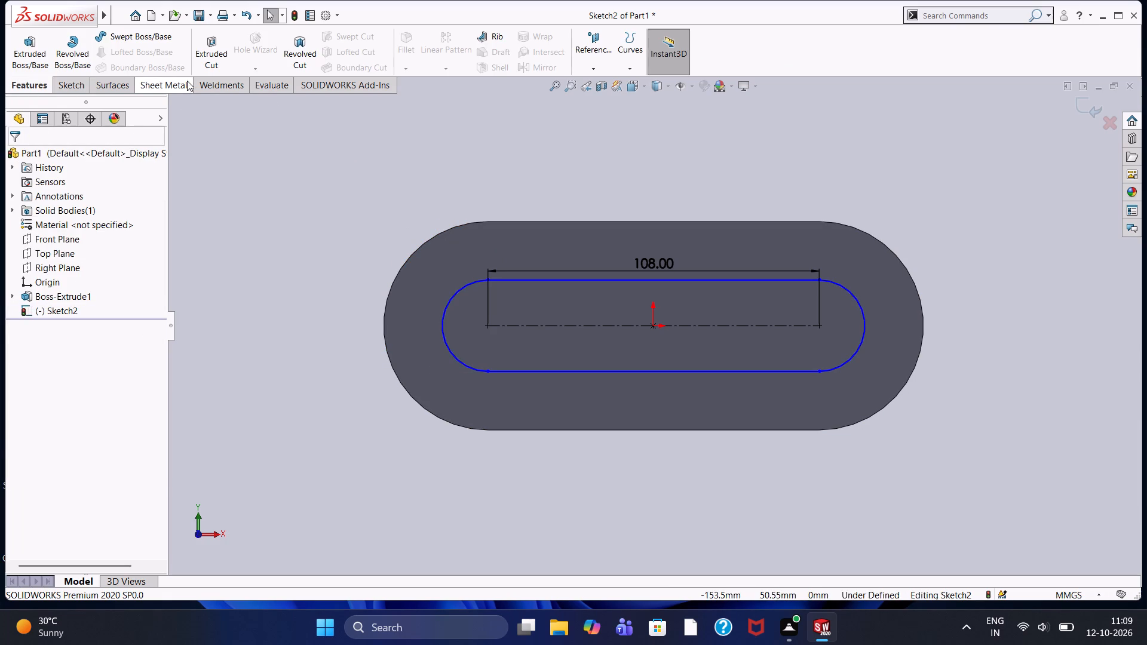
click(66, 88)
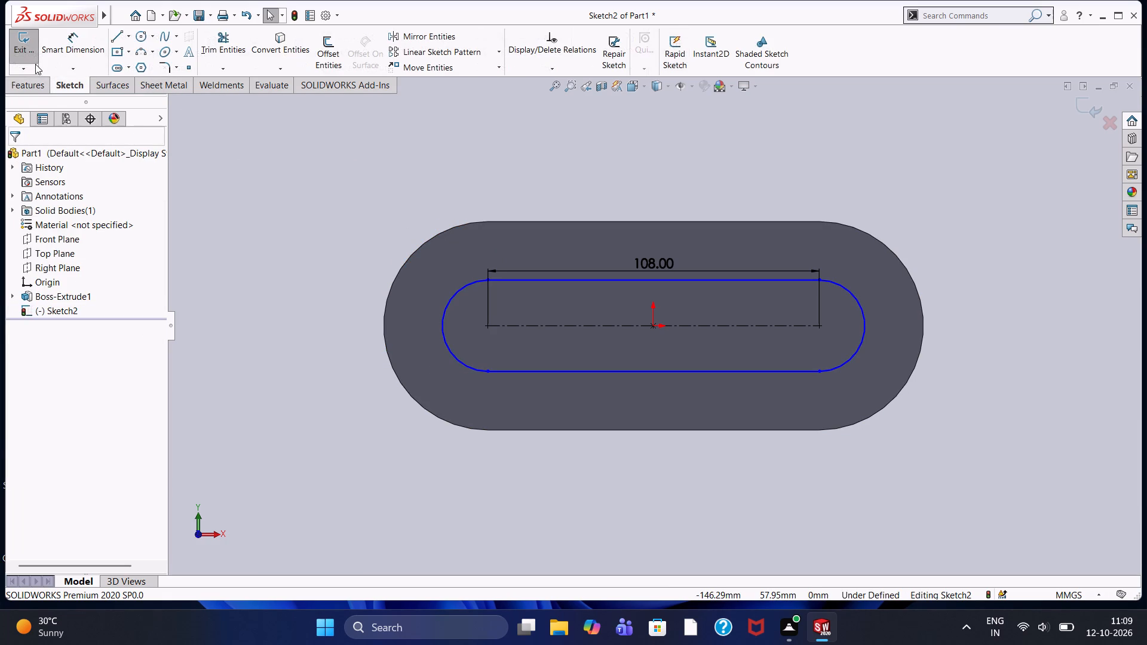
click(73, 52)
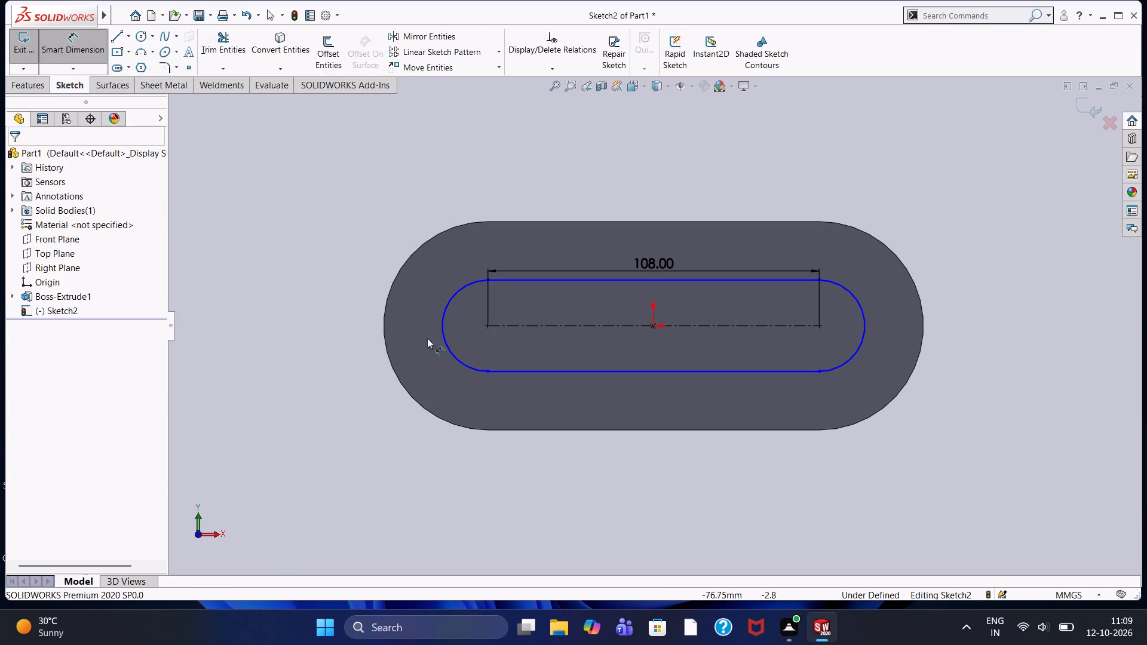
click(450, 299)
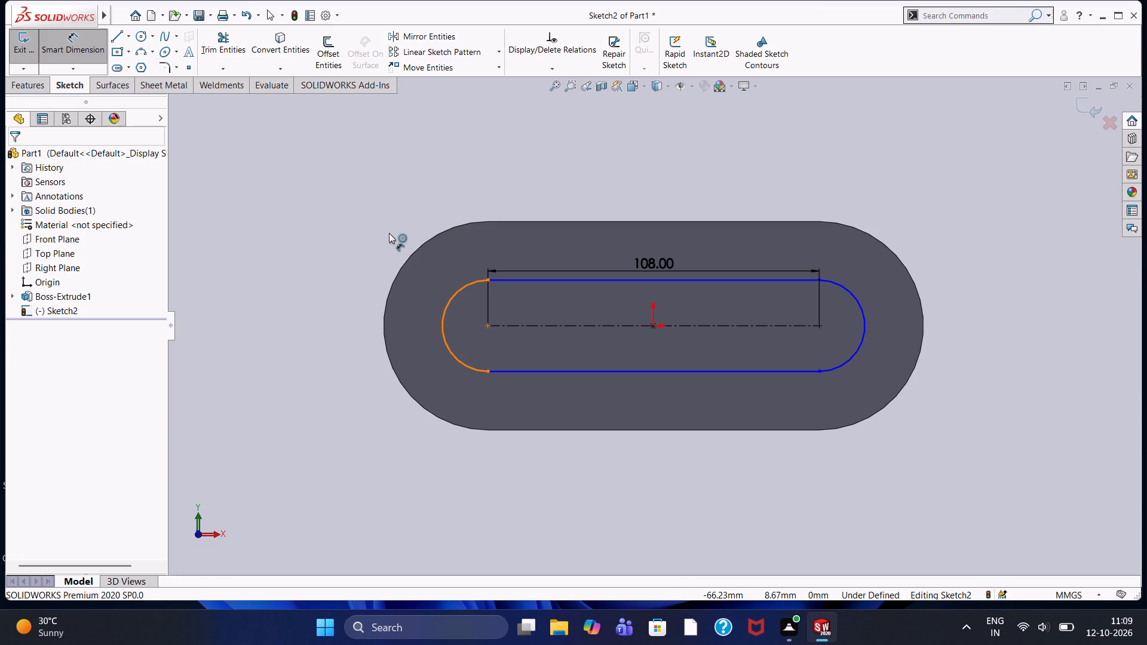
click(352, 239)
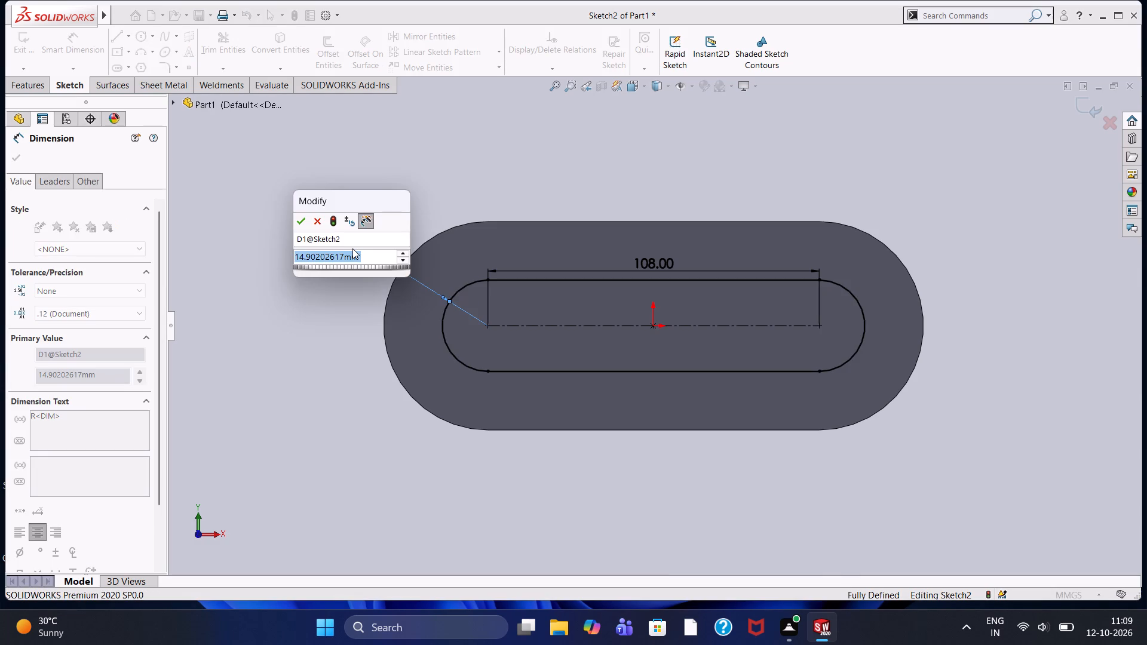
text(15)
key(Return)
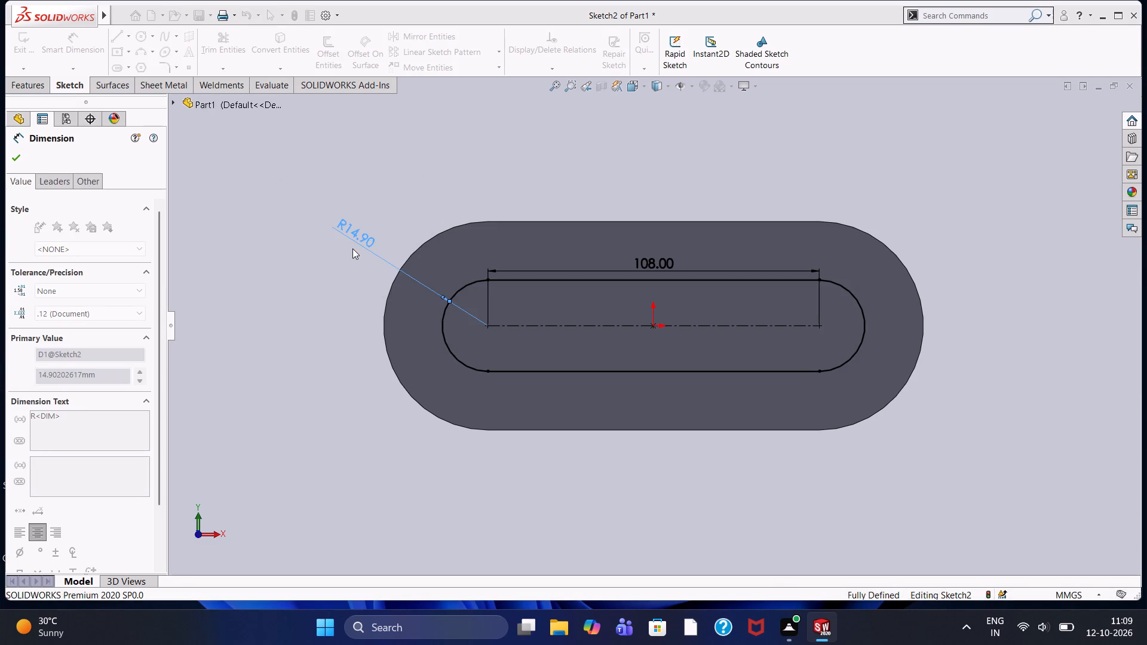
click(24, 160)
Cut-extrude the inner slot profile through the body as a blind cut 52 mm deep.
click(24, 83)
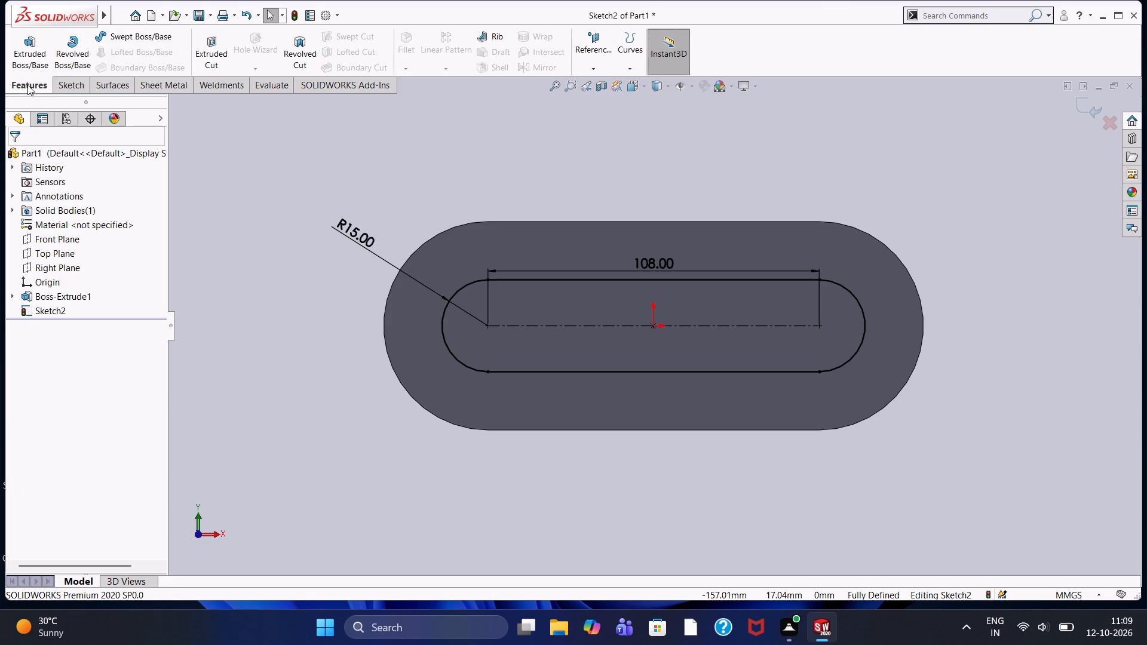
click(220, 49)
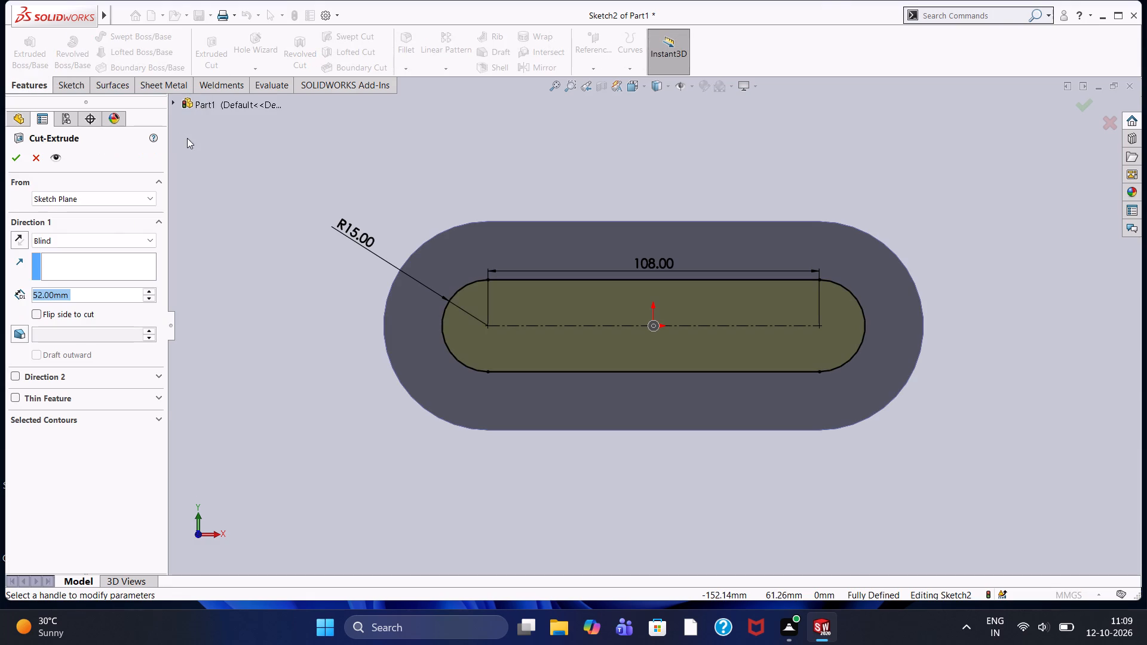
middle_drag(231, 260, 192, 298)
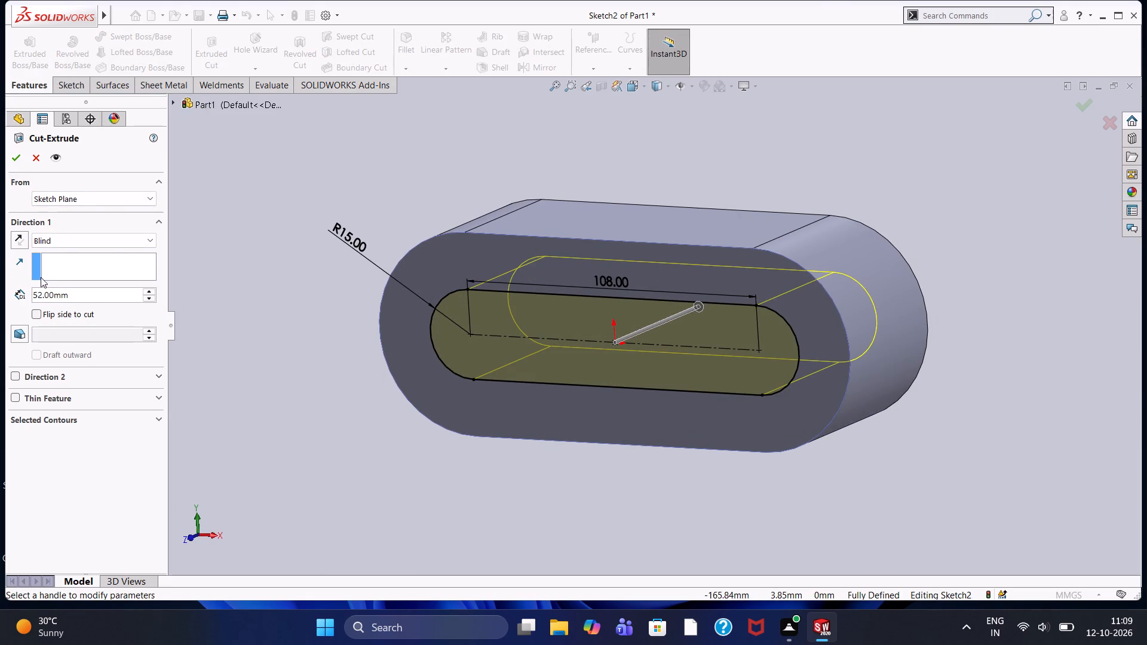
click(10, 155)
click(249, 267)
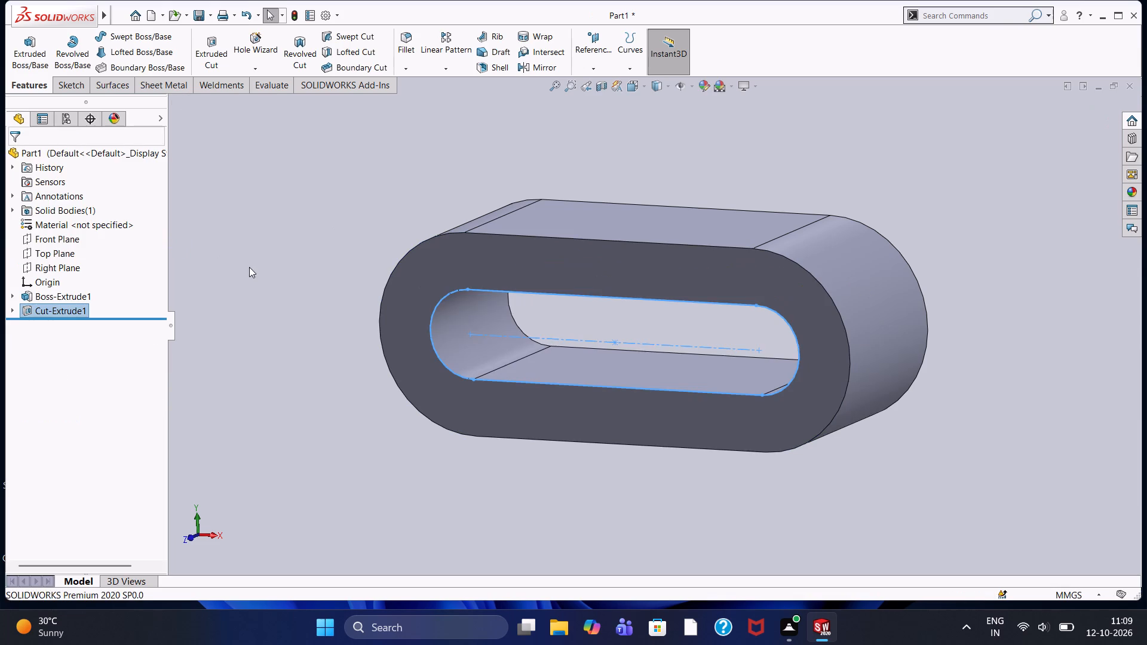
Start a sketch on the Front Plane and draw a vertical 76 mm centerline upward from the centre of the slot's +X end arc.
middle_drag(252, 262, 292, 246)
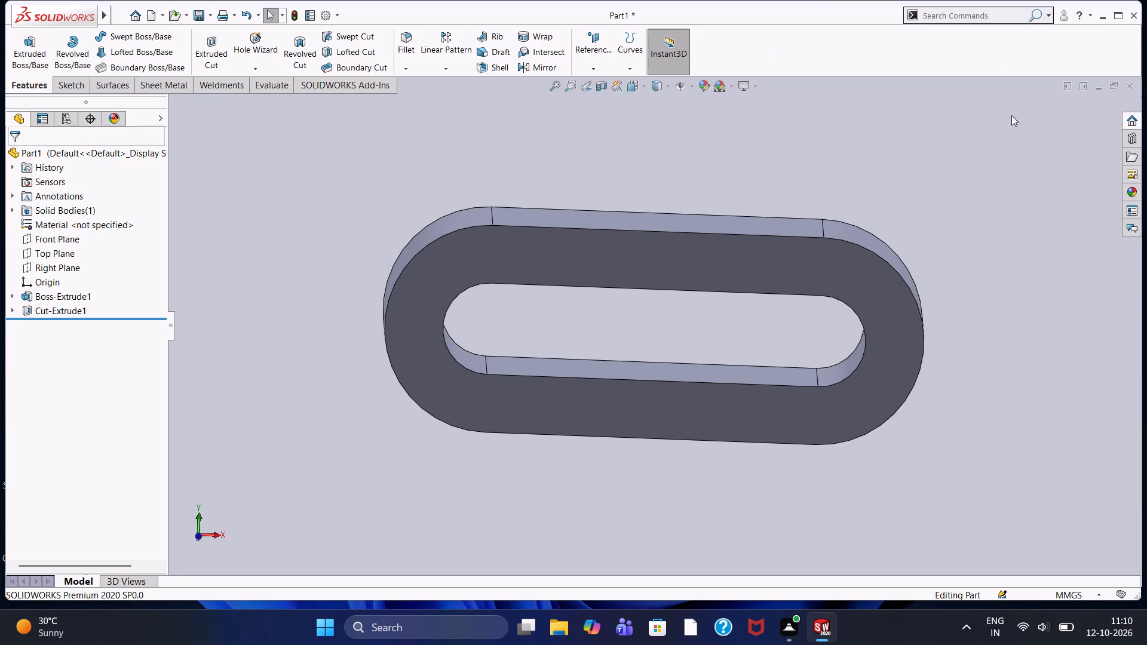
click(786, 264)
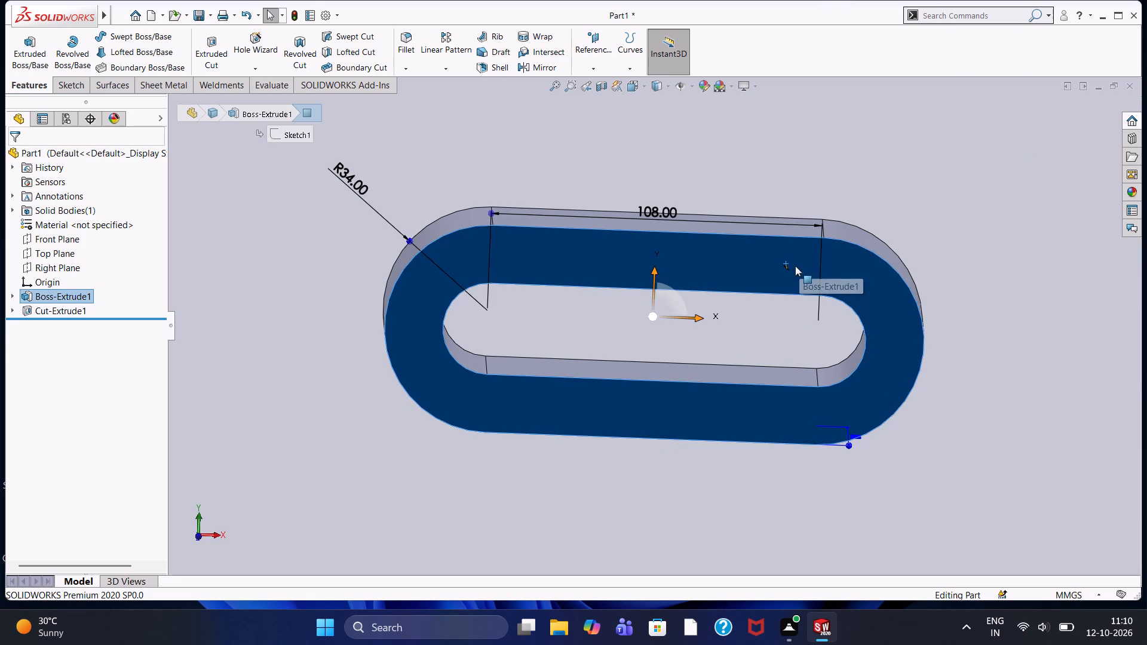
key(ctrl+8)
click(736, 159)
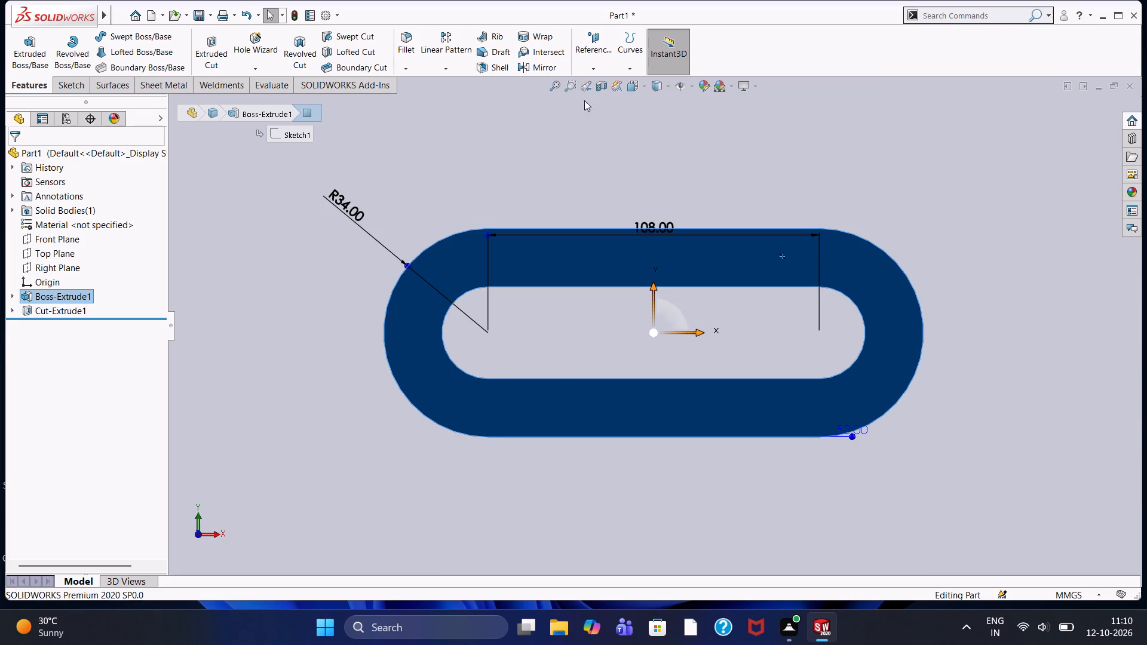
click(79, 91)
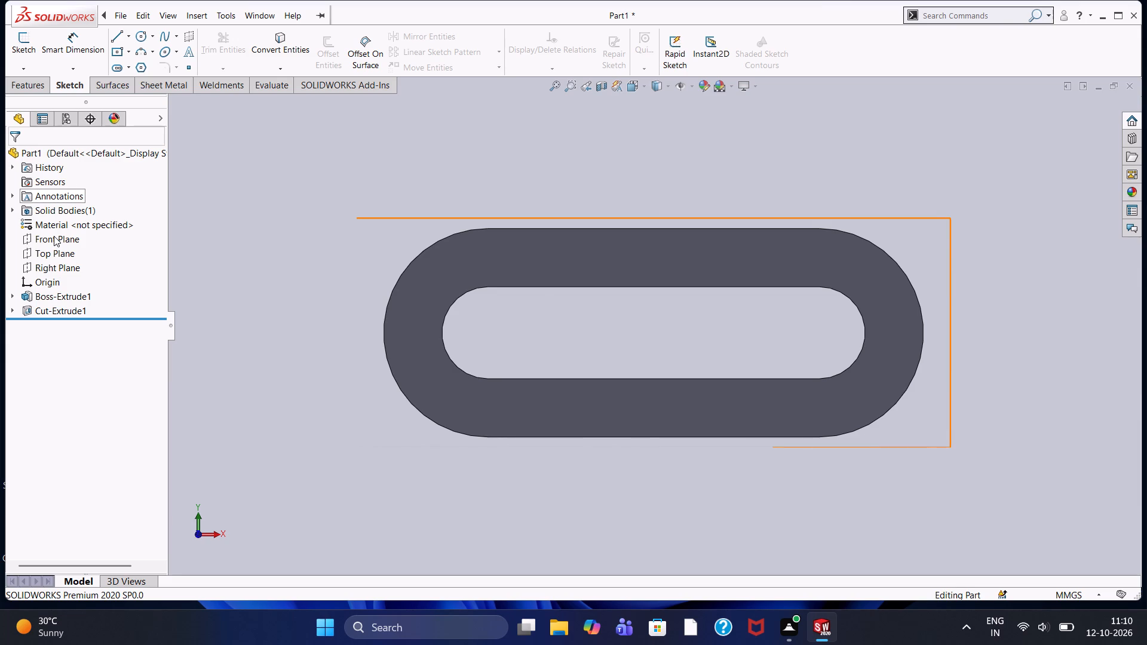
click(54, 236)
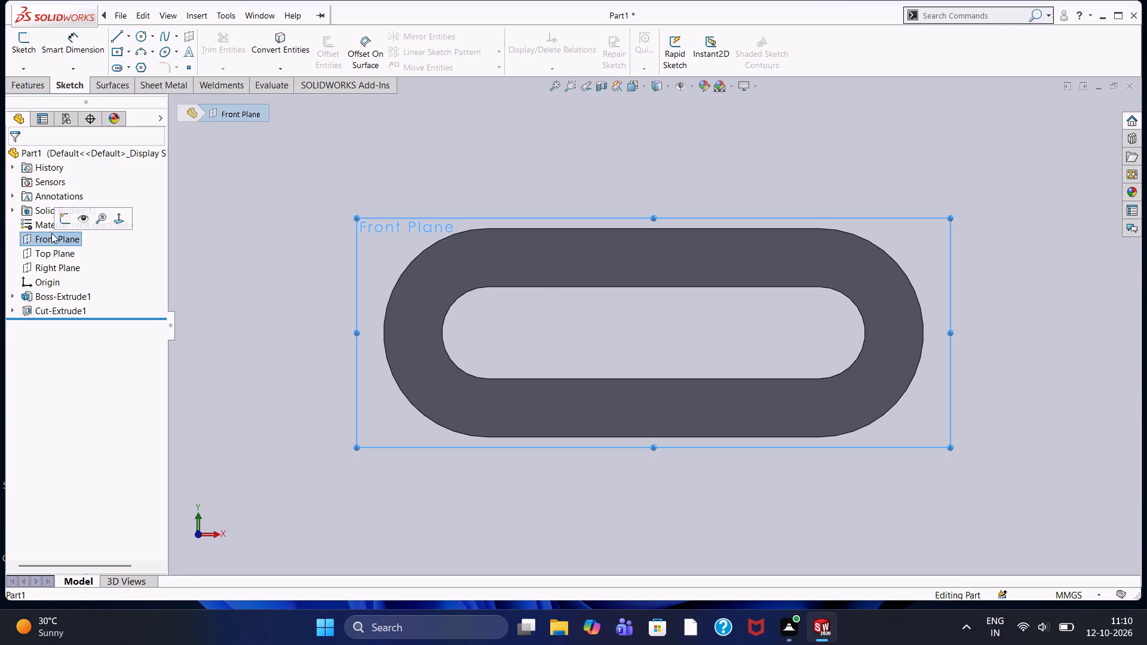
click(66, 218)
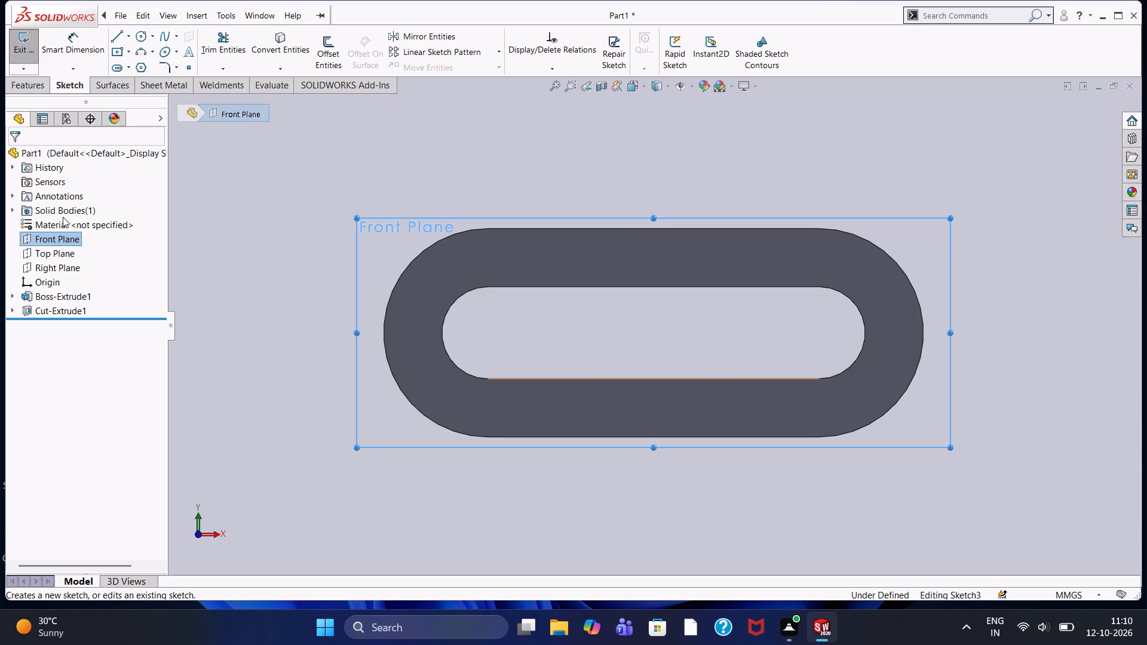
click(477, 142)
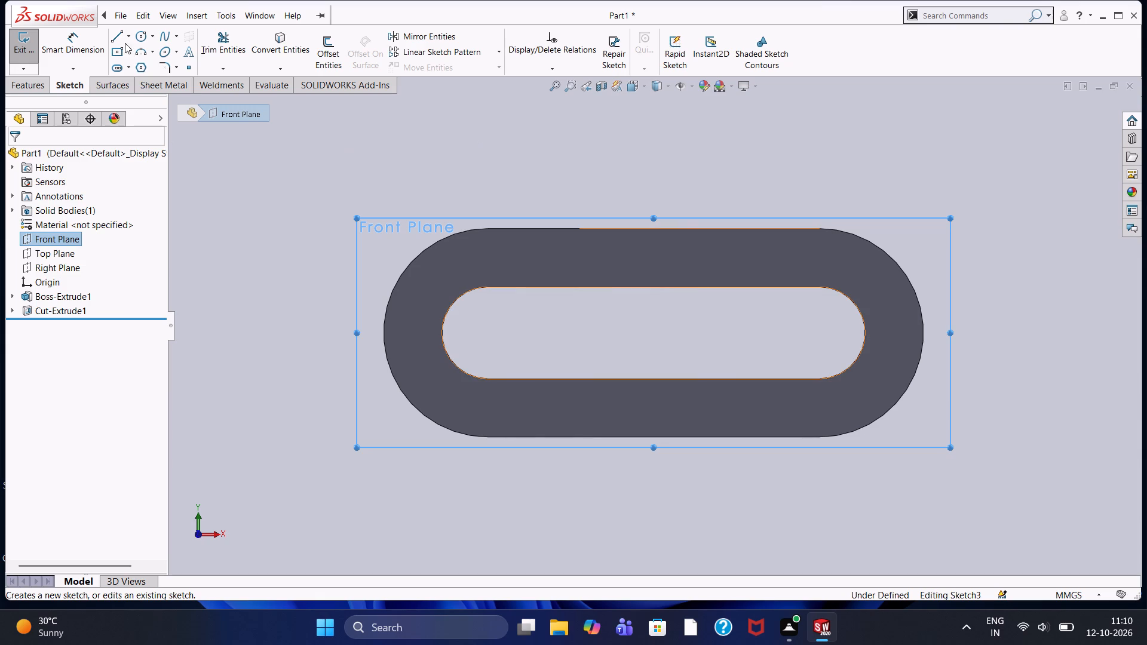
click(130, 35)
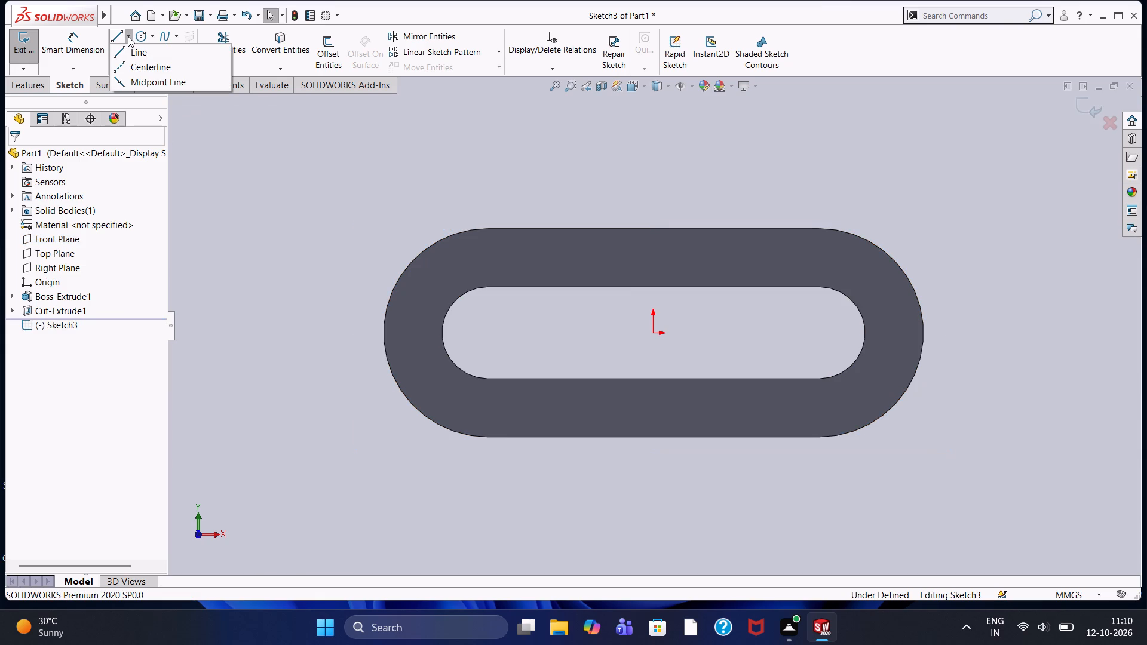
click(152, 65)
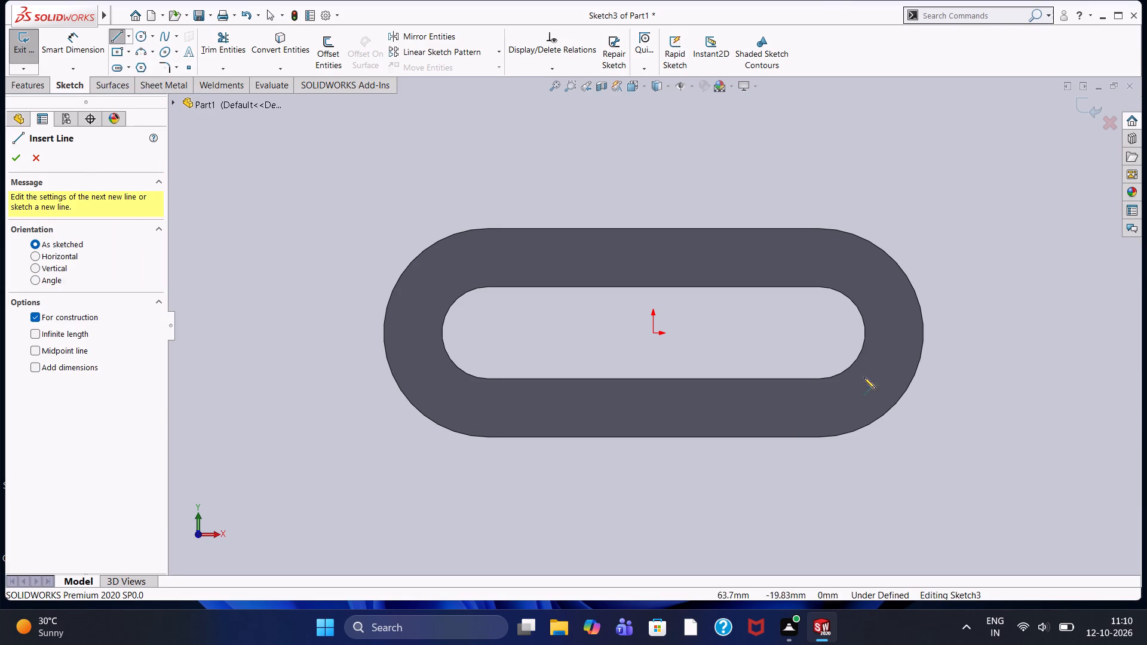
click(819, 333)
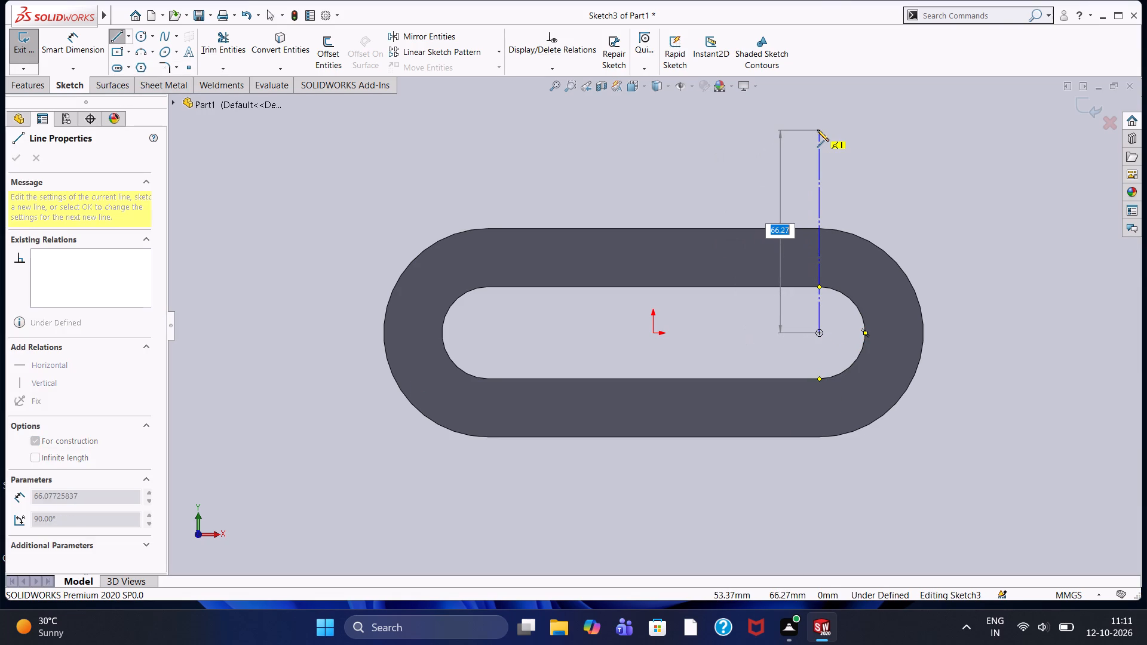
key(7)
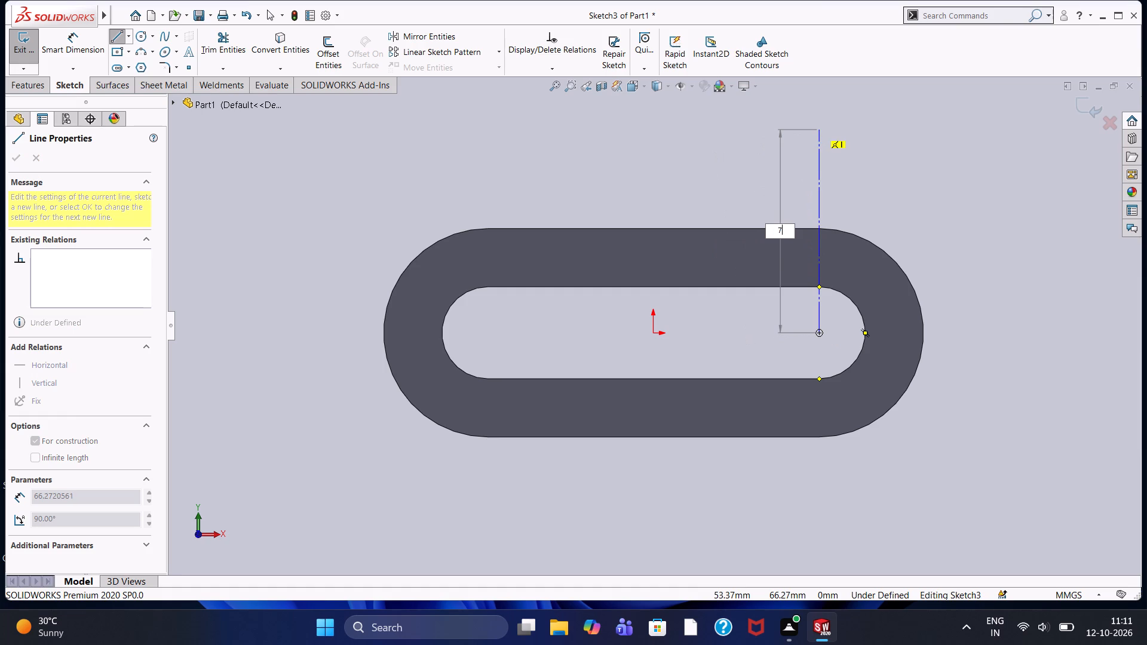
key(6)
key(Return)
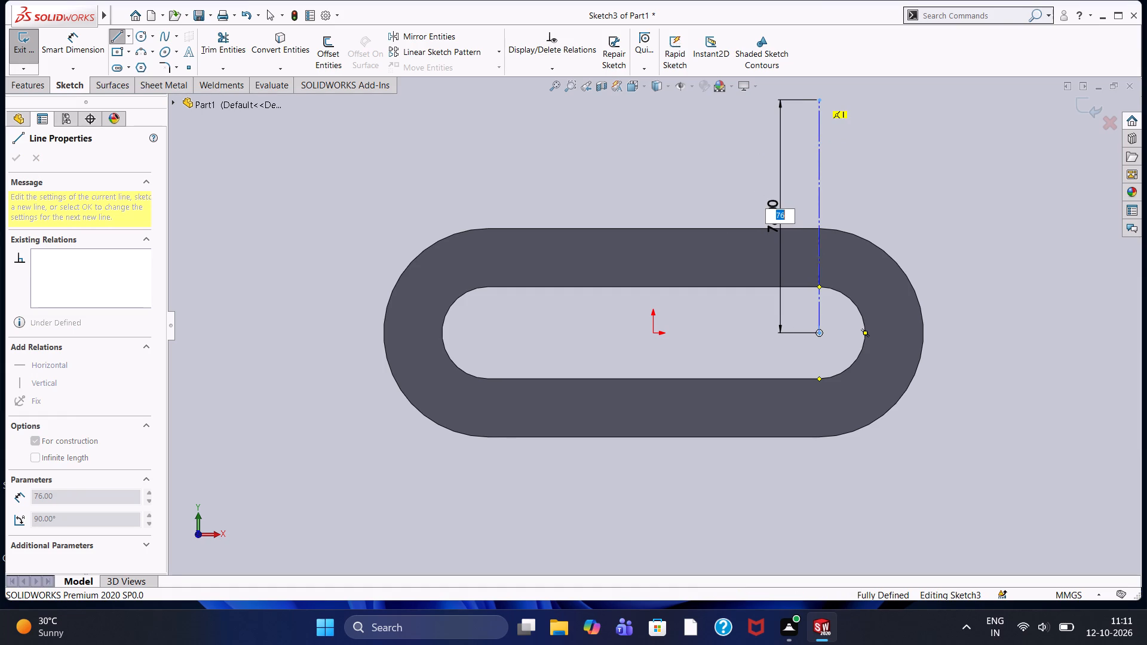
key(Escape)
Sketch a 50 mm diameter circle centred on the upper end of the centerline.
scroll(768, 151, up, 1)
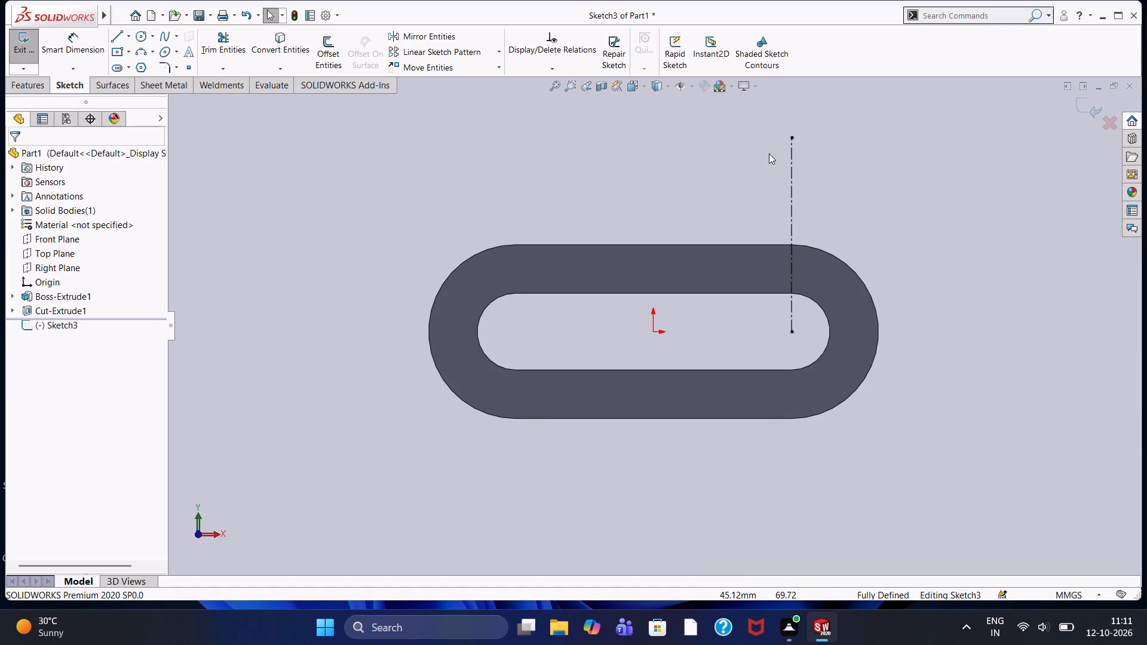
scroll(769, 153, up, 1)
click(140, 36)
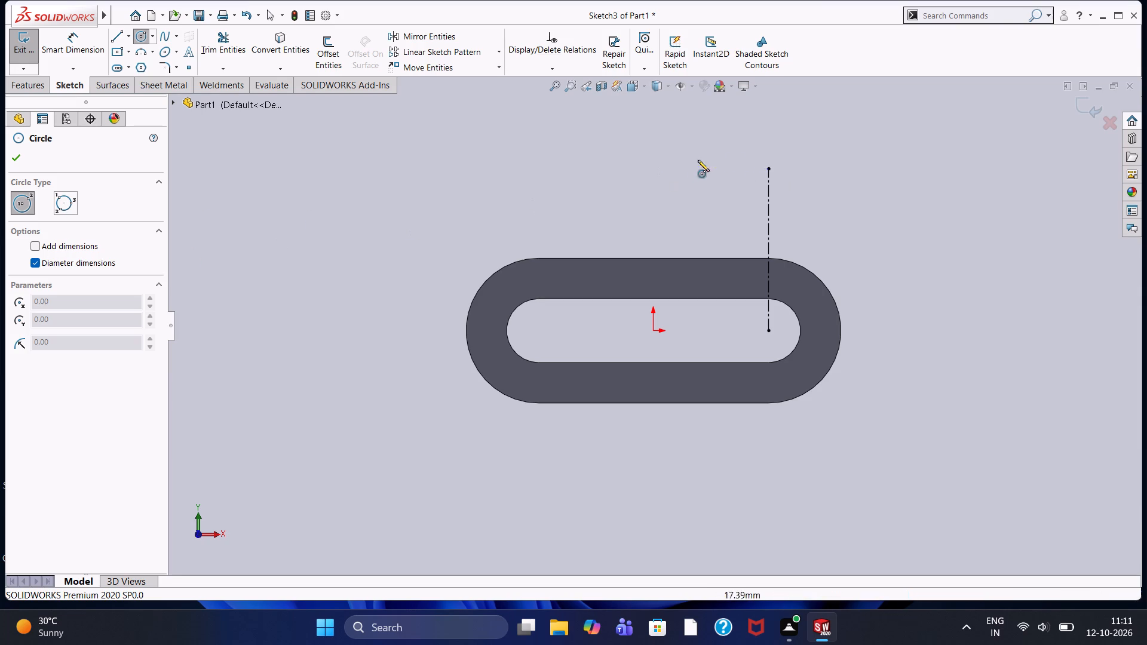
click(768, 168)
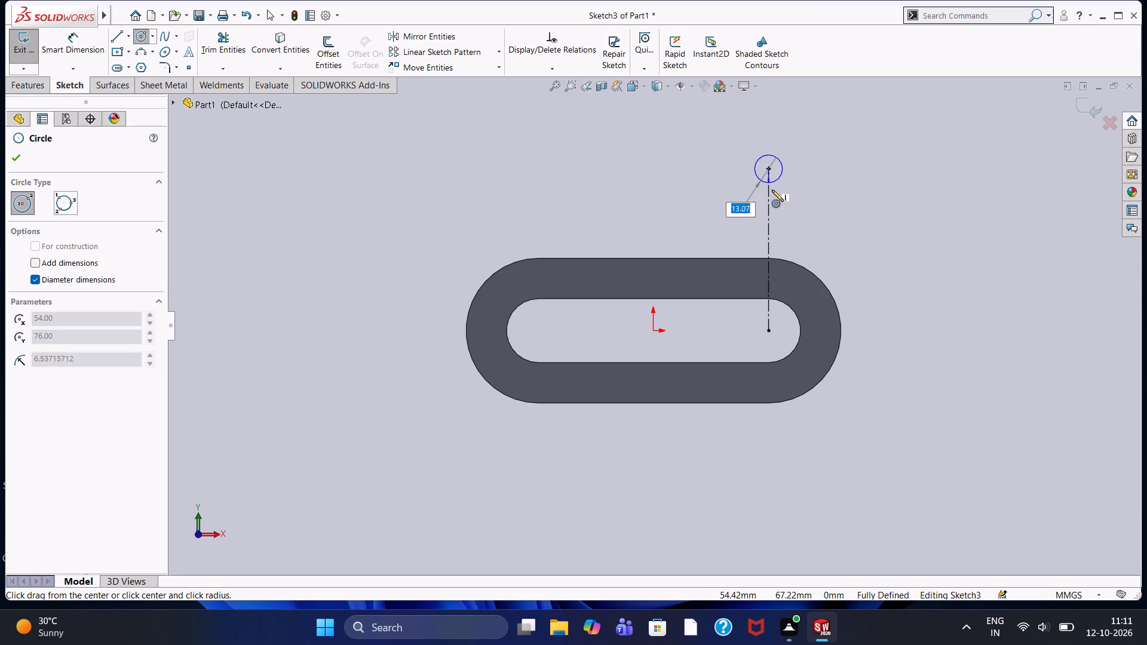
text(50)
key(Return)
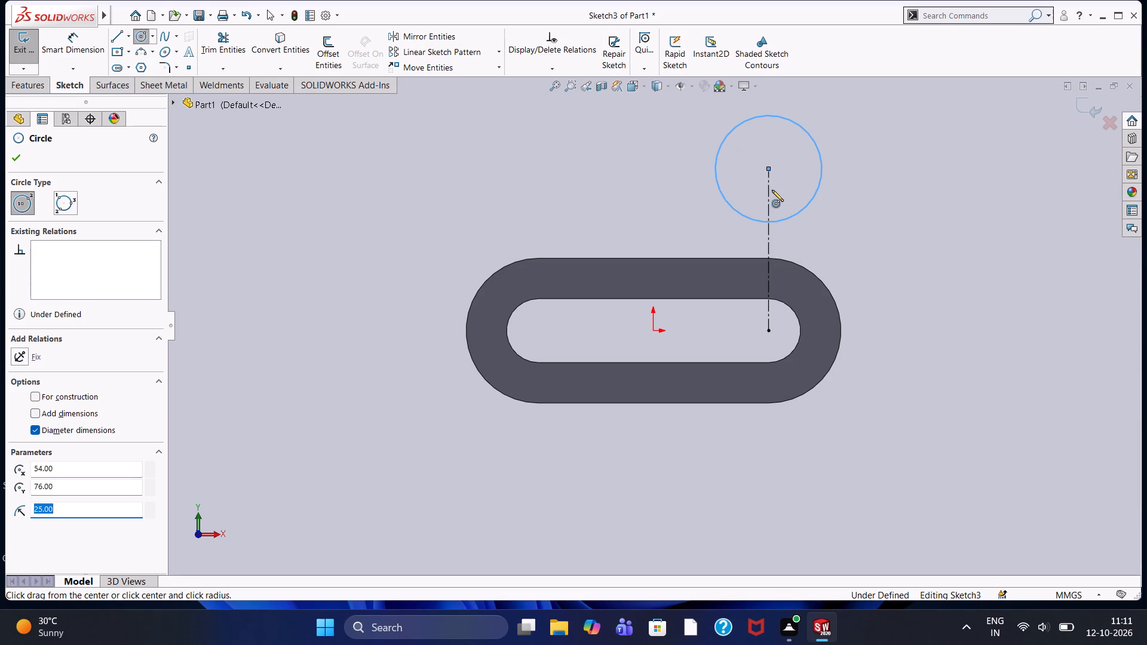
key(Escape)
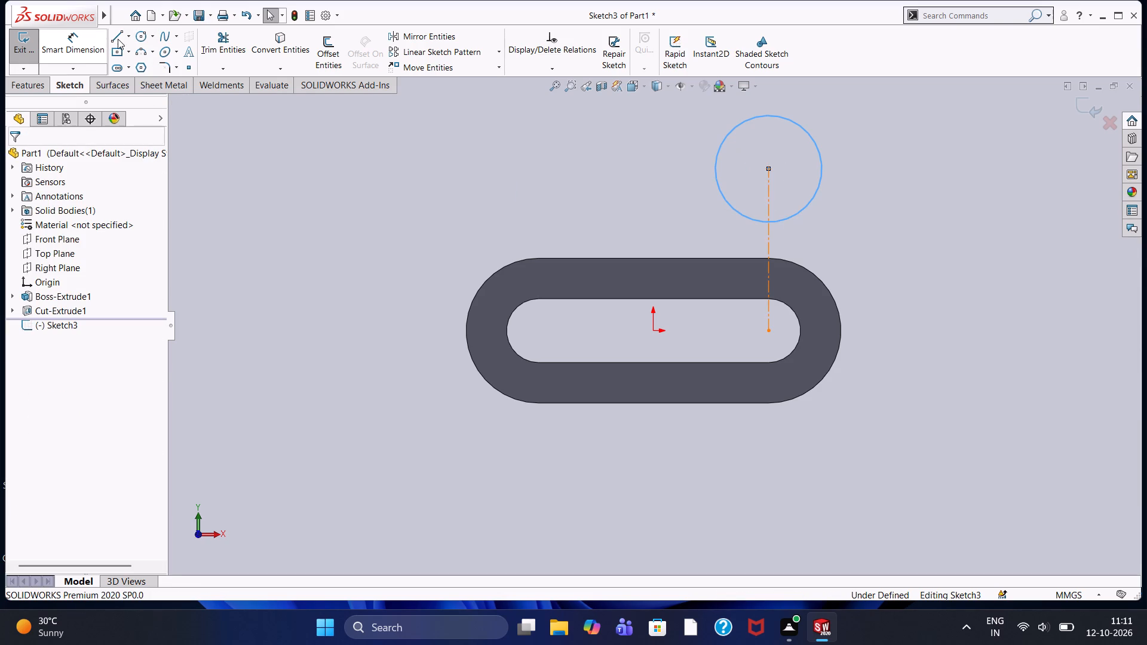
Draw vertical lines down from the circle's two side quadrants to the slotted body's outer outline, the -X one 42 mm long.
click(119, 39)
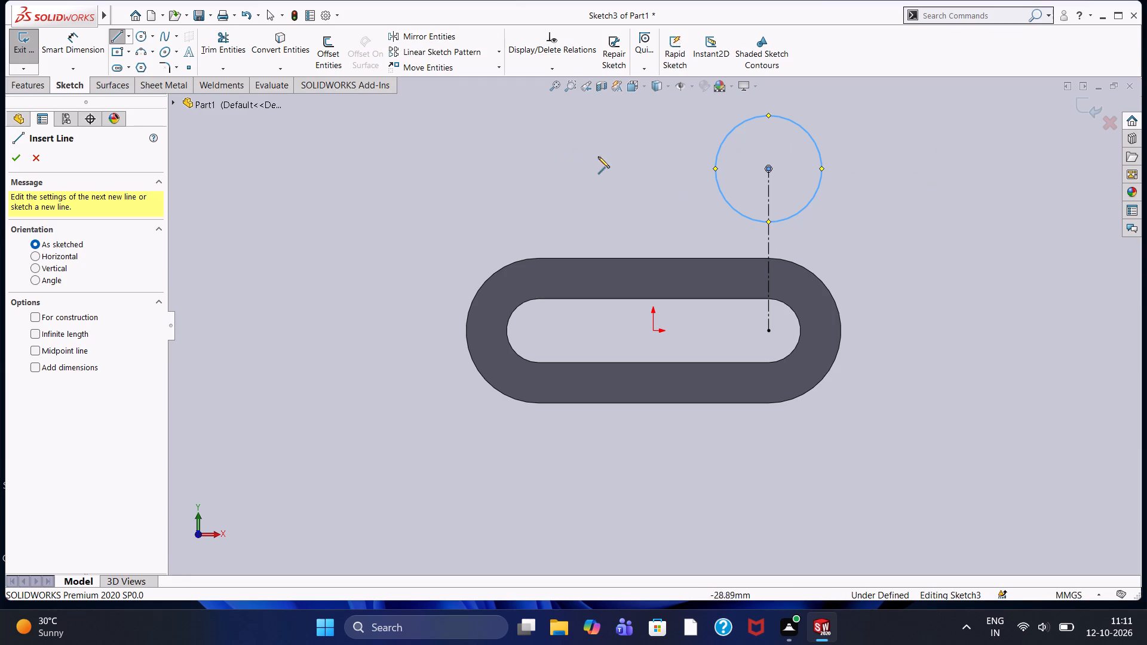
click(714, 169)
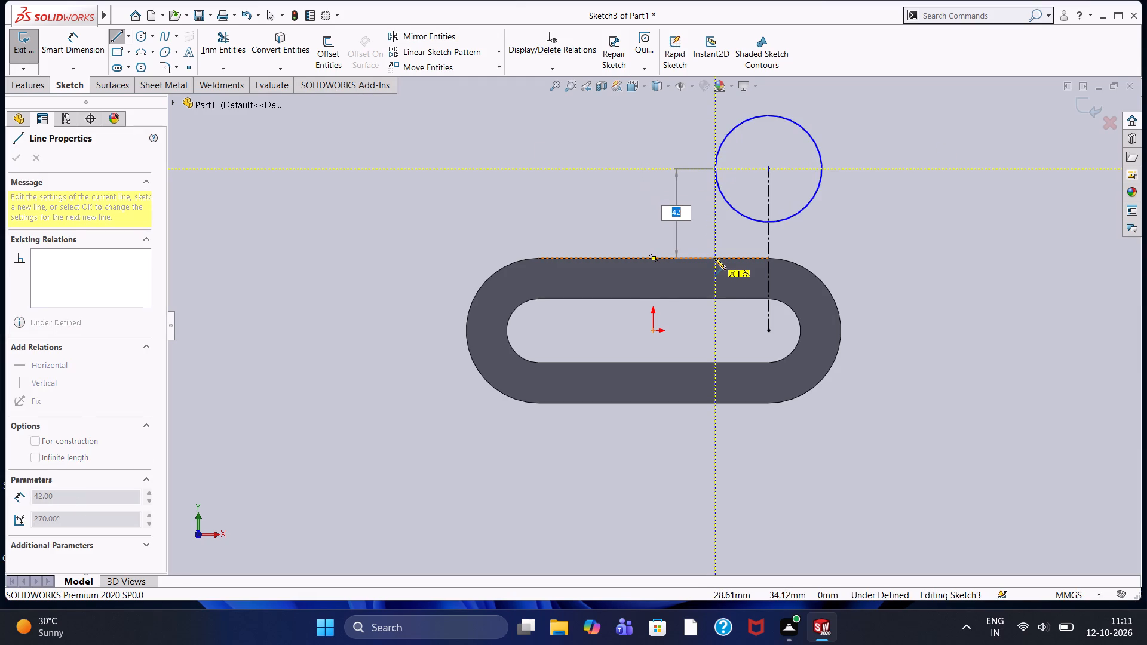
click(714, 258)
right_click(659, 207)
click(665, 216)
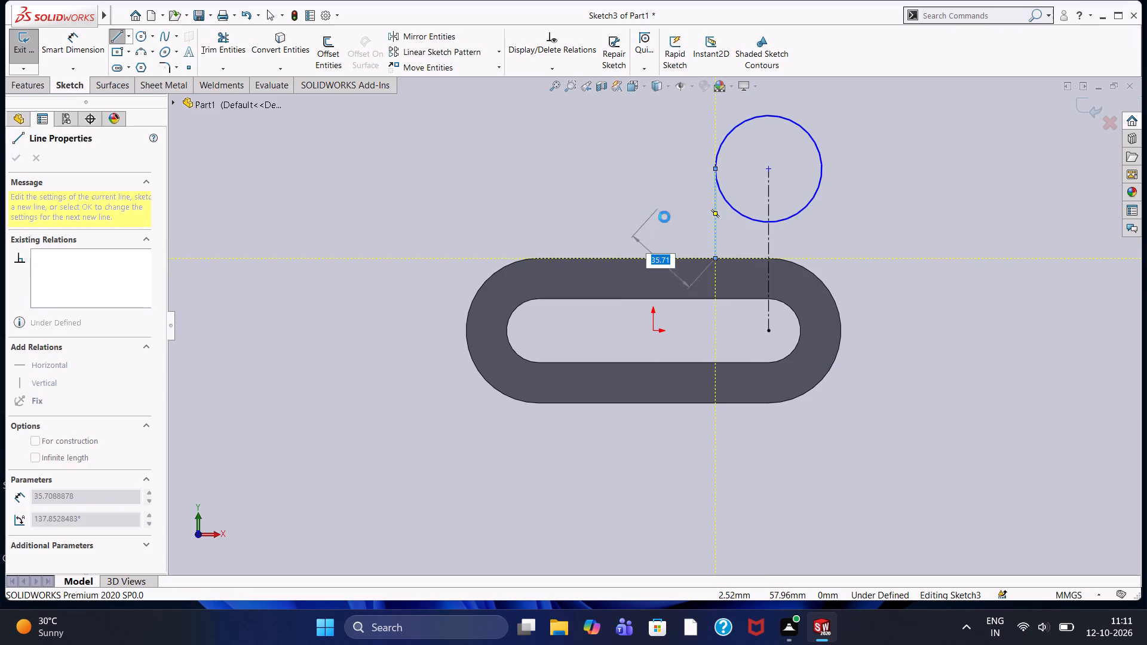
click(120, 38)
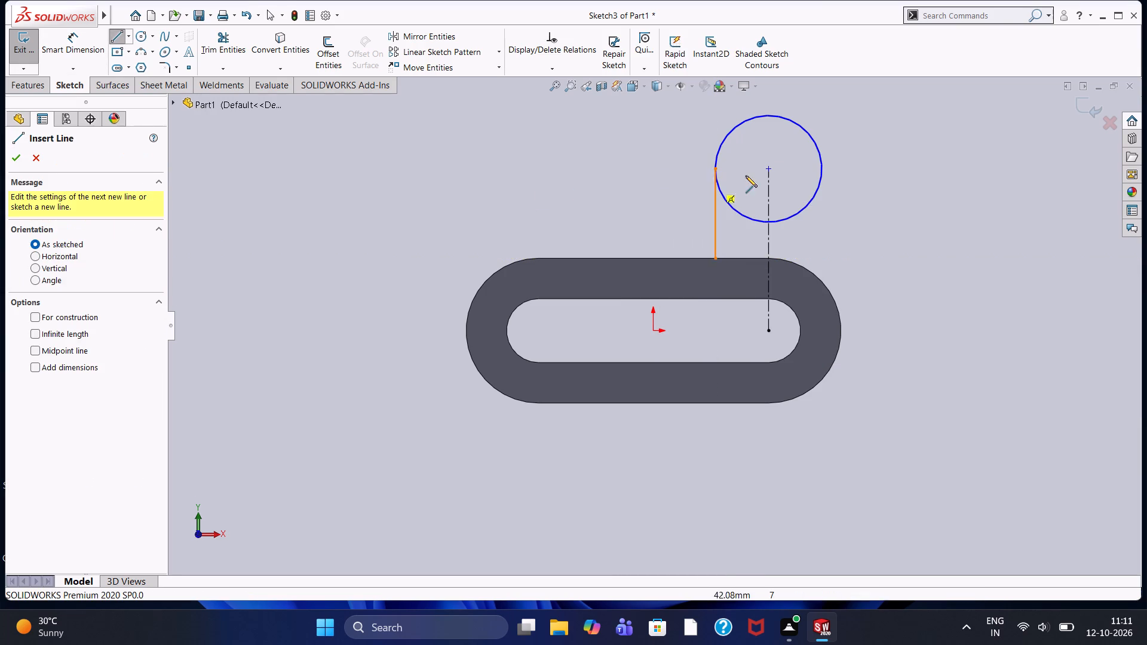
click(822, 167)
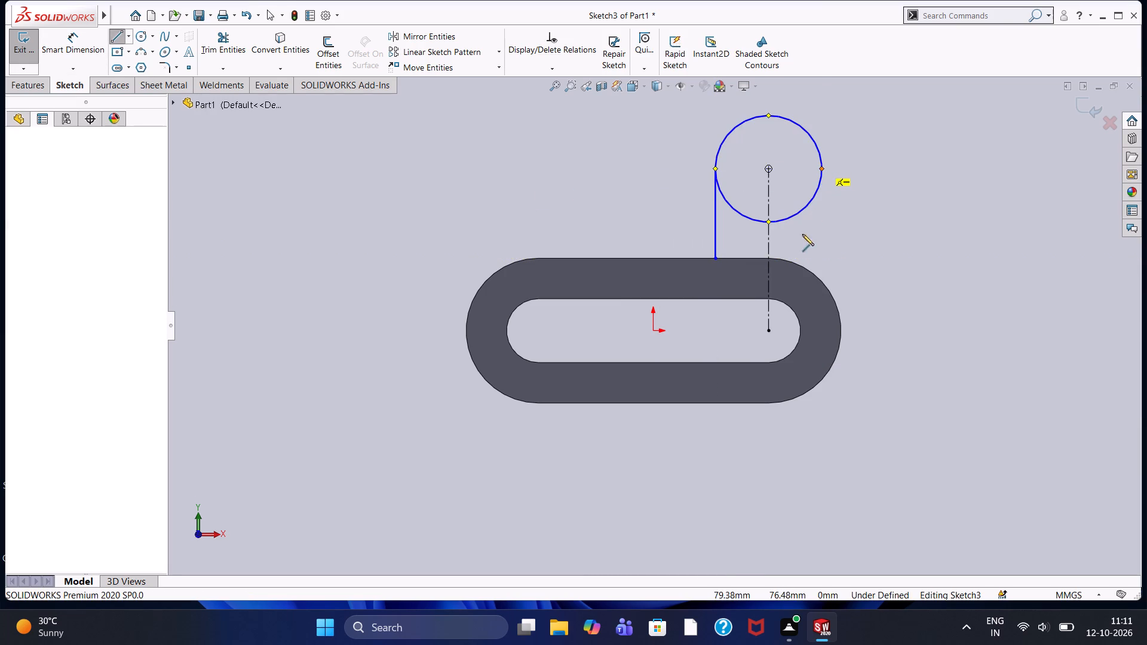
click(823, 283)
right_click(849, 219)
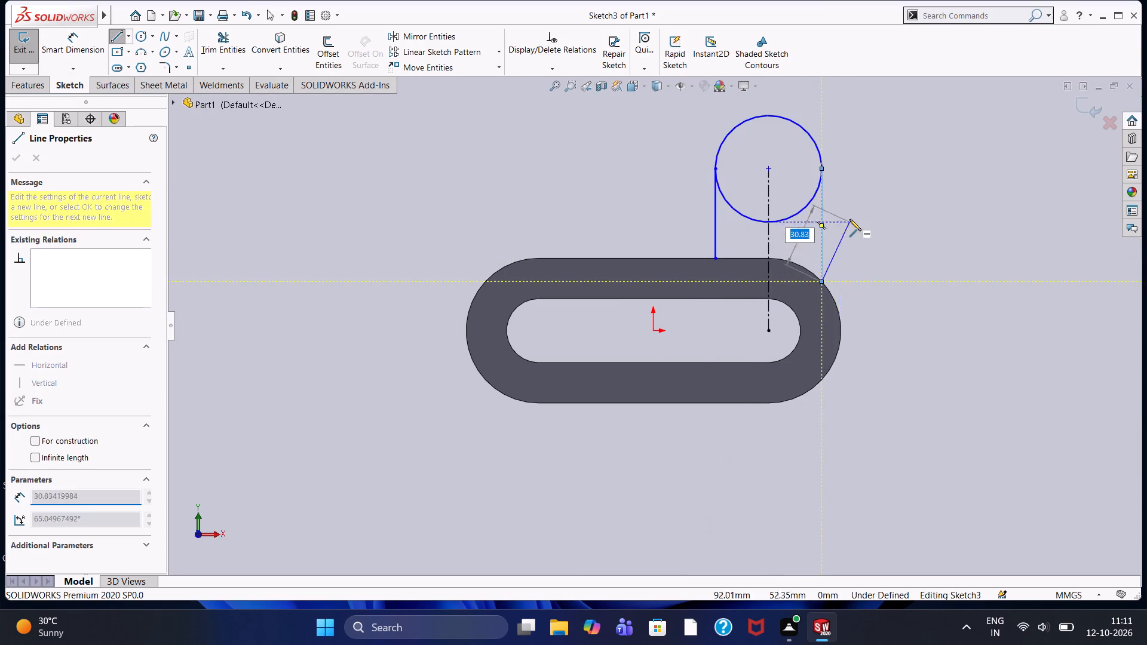
click(858, 227)
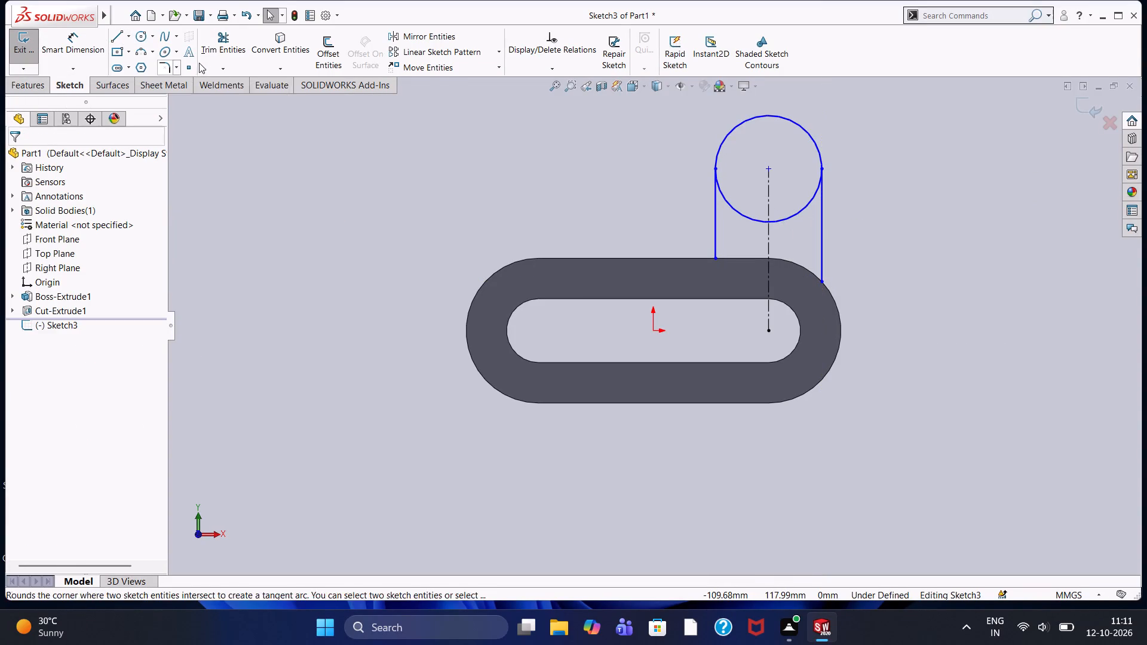
Trim away the lower half of the circle between the two vertical lines, leaving an arched top.
click(234, 43)
click(733, 211)
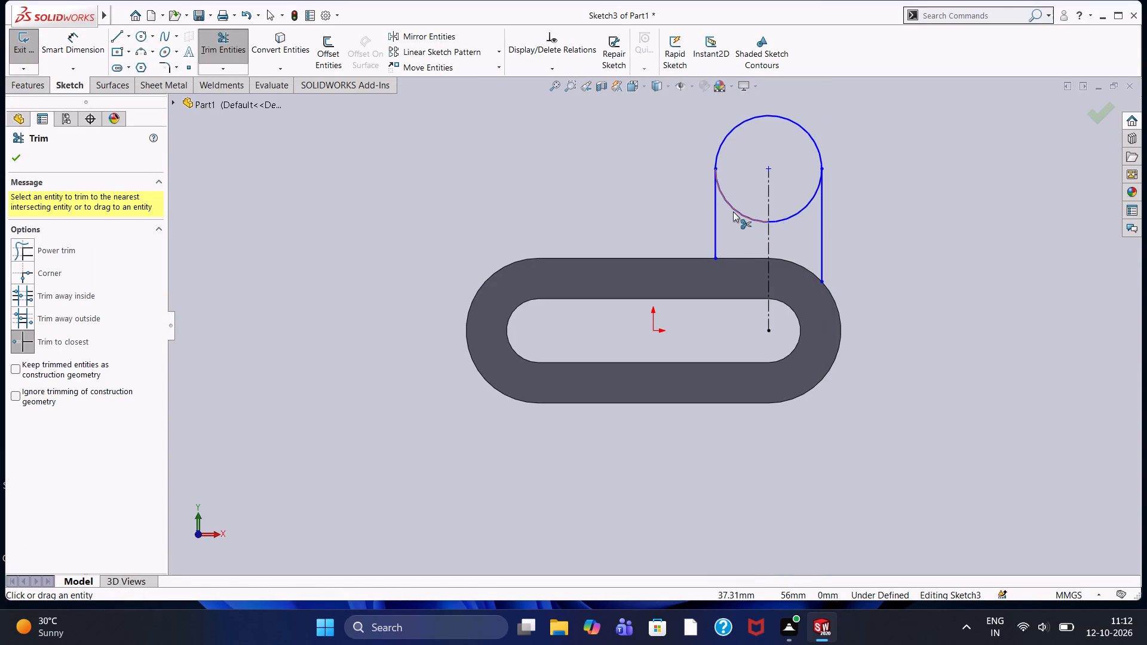
click(793, 215)
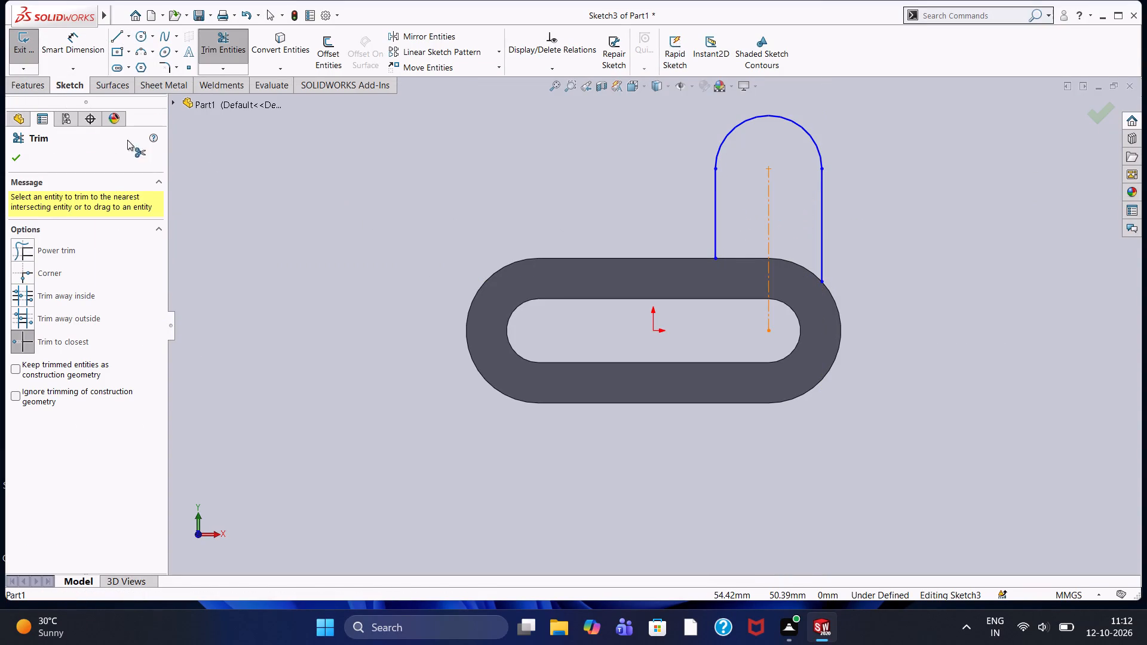
click(16, 162)
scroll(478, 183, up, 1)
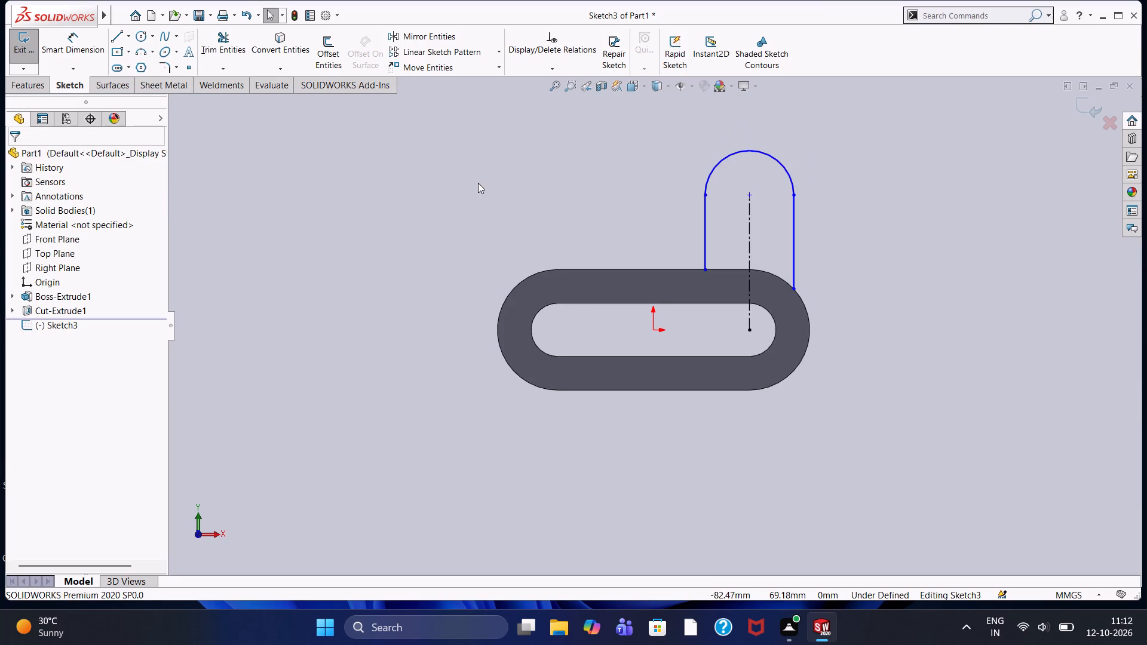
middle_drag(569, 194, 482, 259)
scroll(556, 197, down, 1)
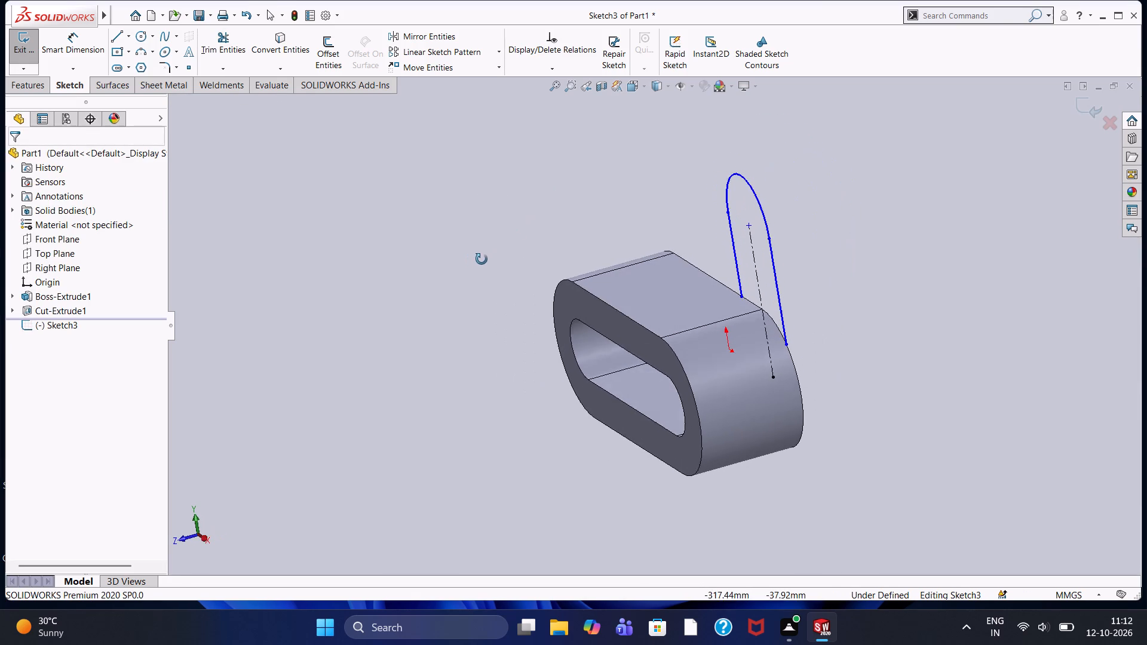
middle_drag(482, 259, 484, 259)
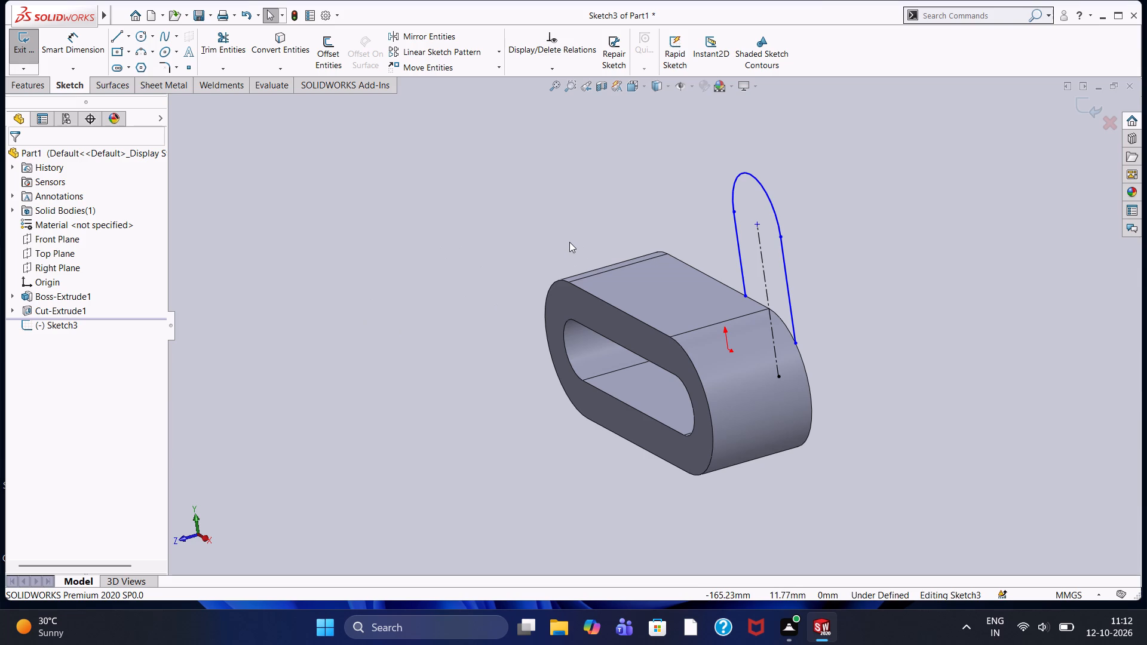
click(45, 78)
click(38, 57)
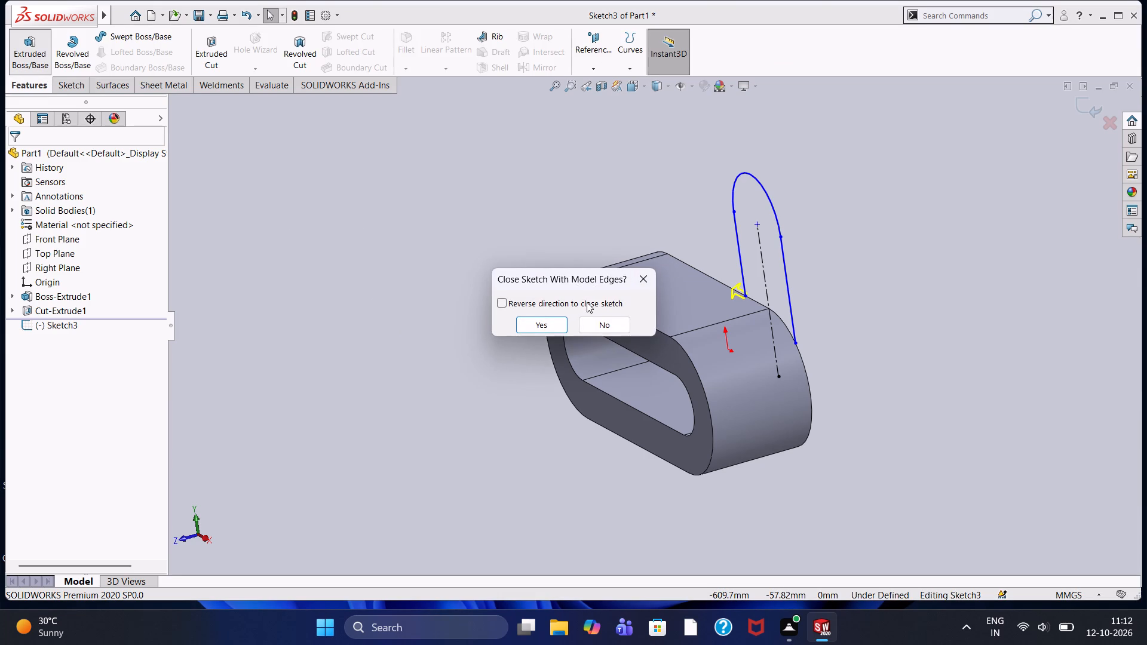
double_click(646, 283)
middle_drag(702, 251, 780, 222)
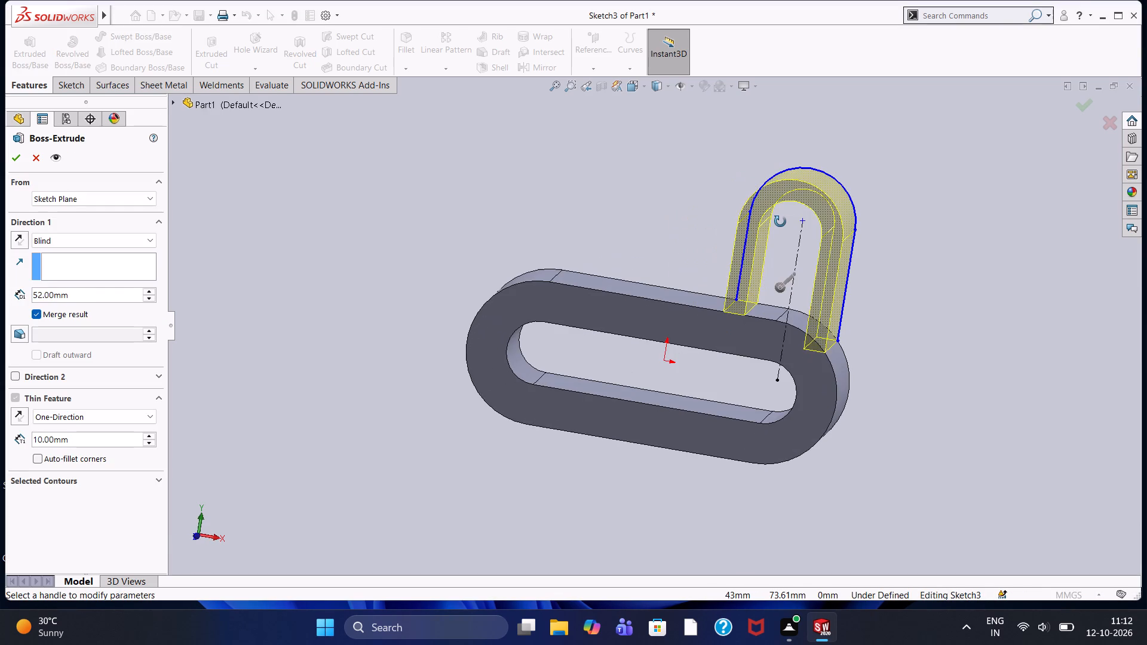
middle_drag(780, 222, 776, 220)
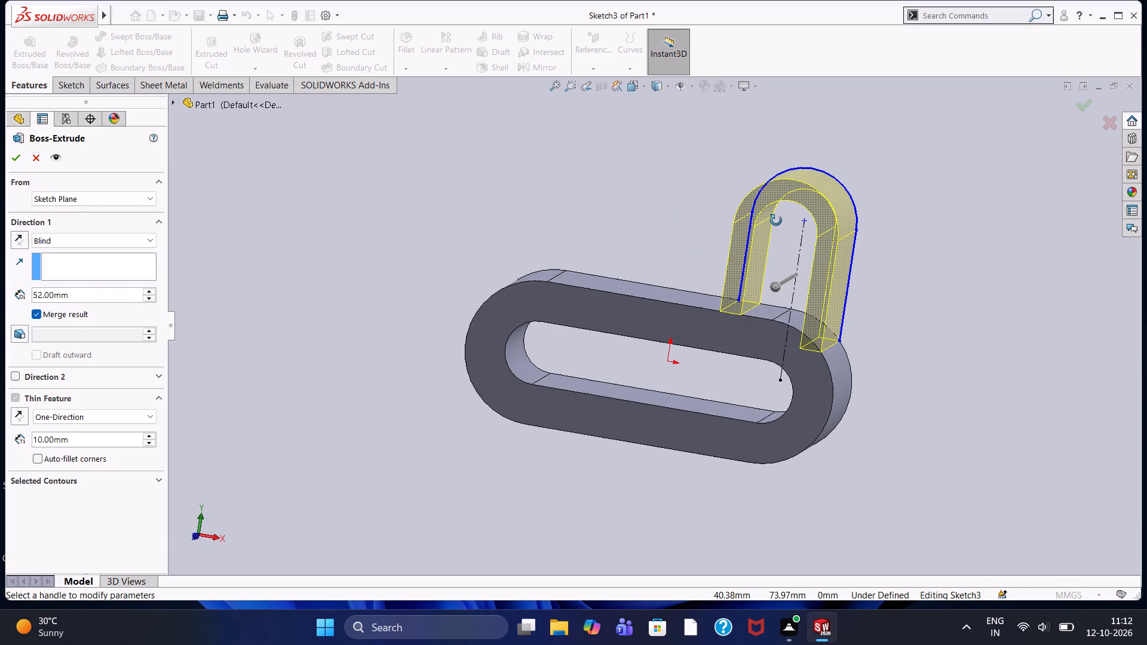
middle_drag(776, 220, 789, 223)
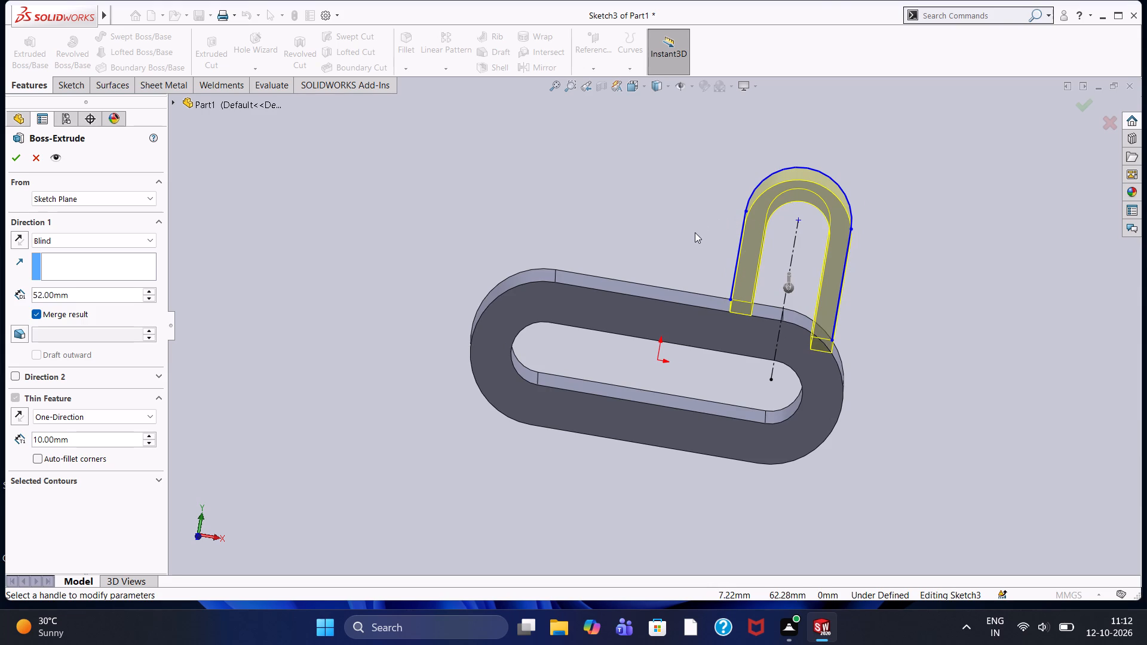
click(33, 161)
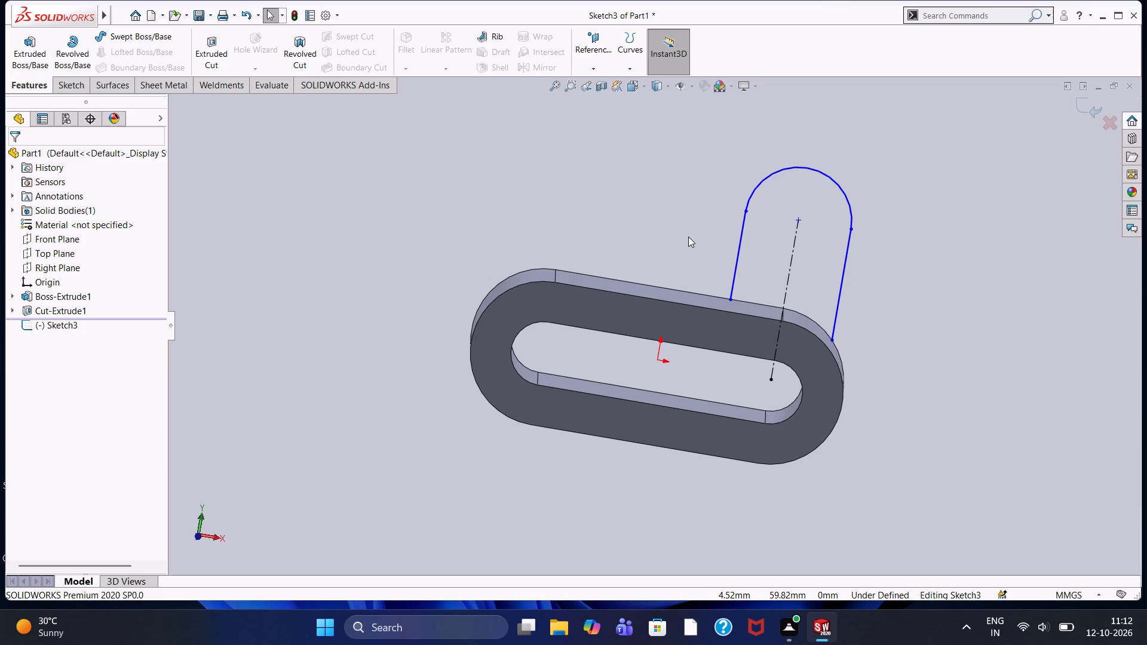
Close the arched profile with a horizontal line from the +X side's lower end and a short vertical line up to the -X side.
key(ctrl+8)
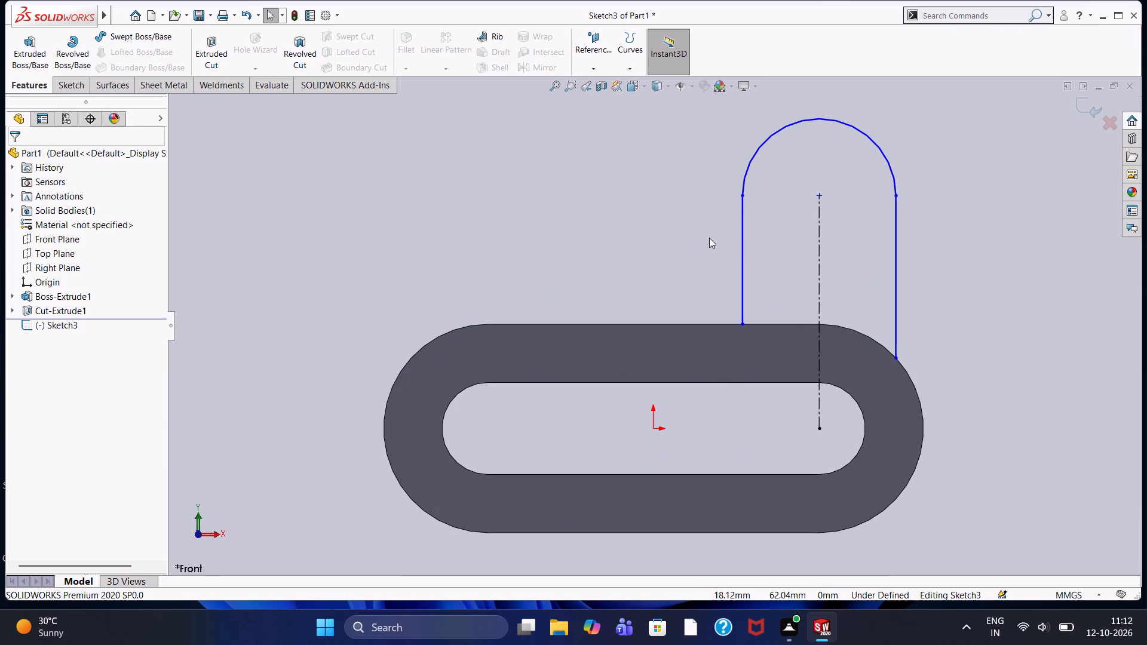
click(709, 238)
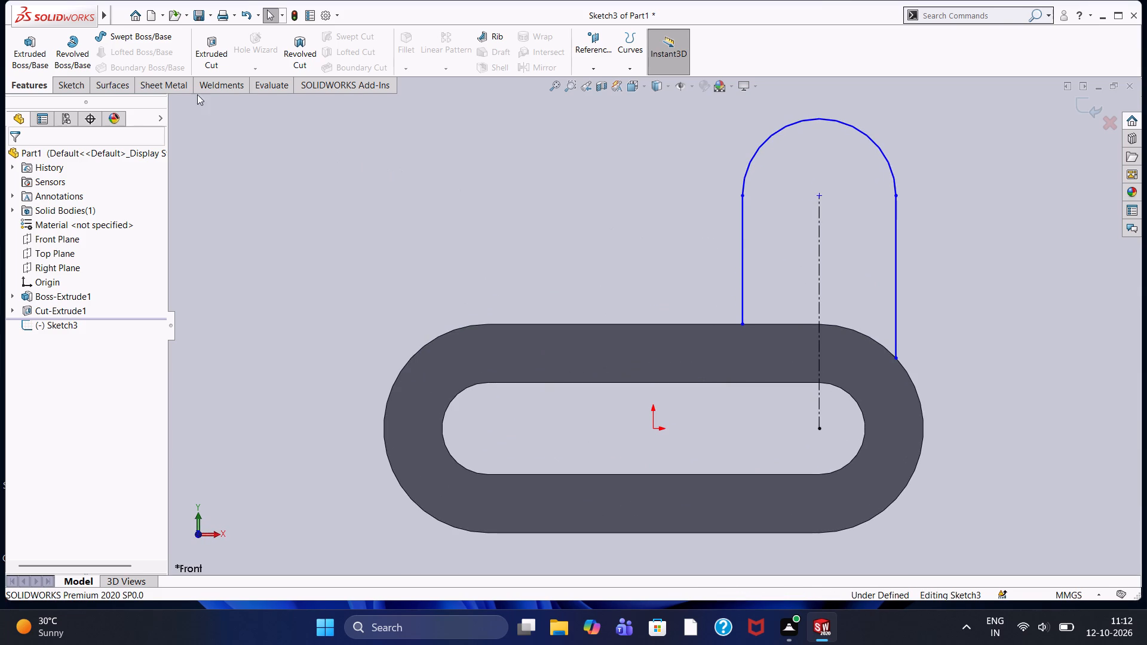
click(70, 83)
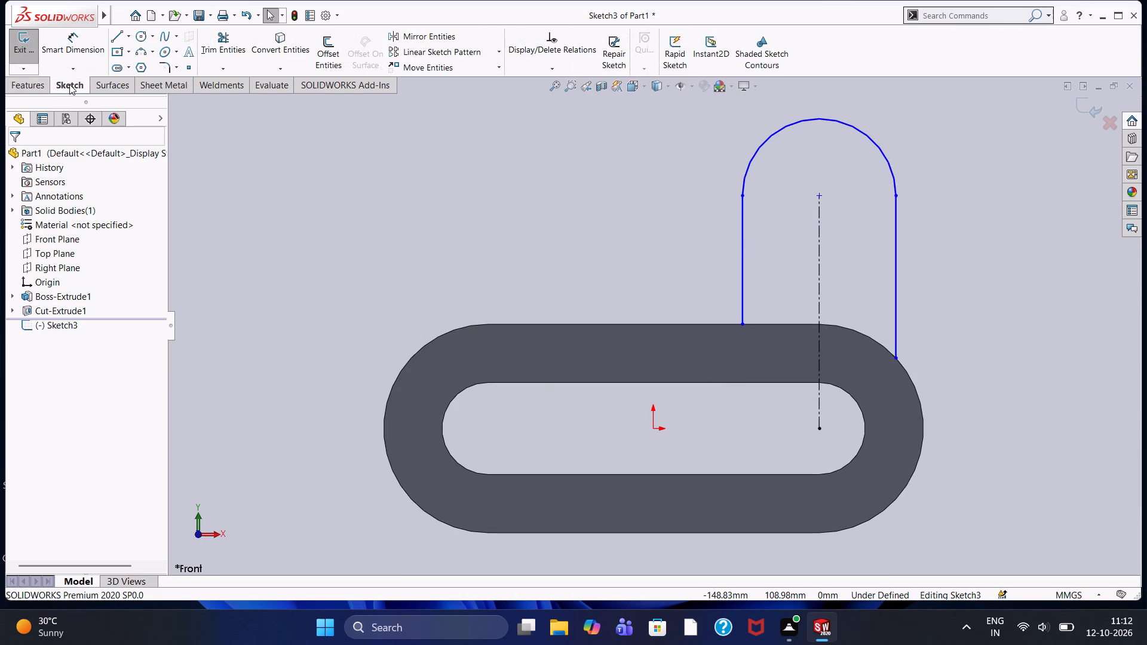
click(119, 41)
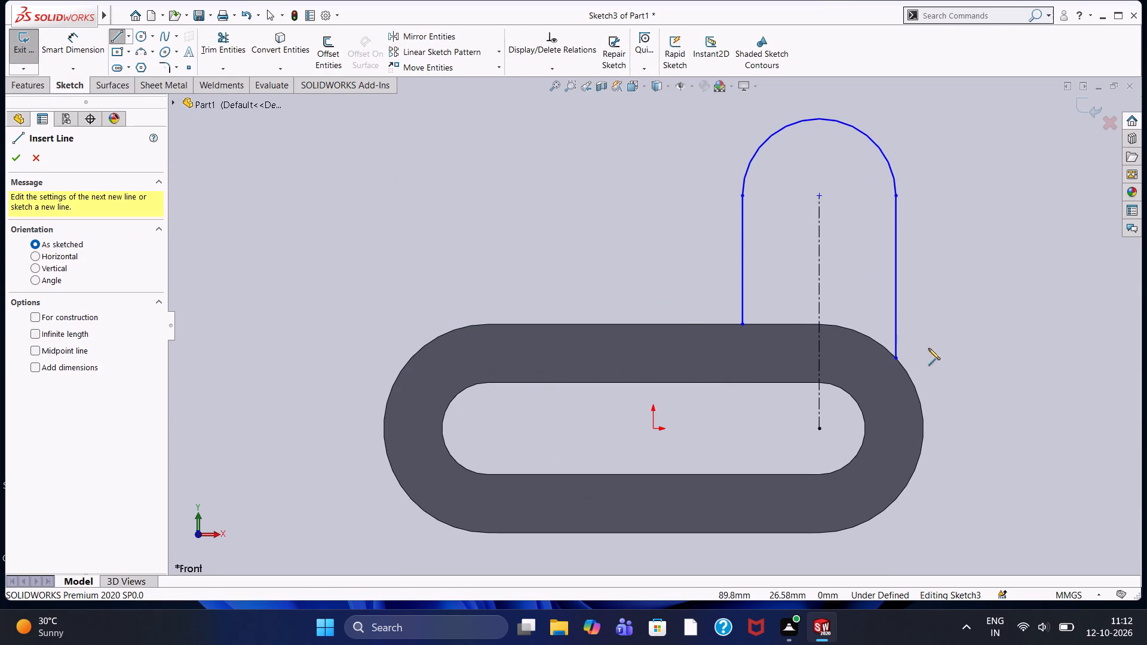
click(896, 360)
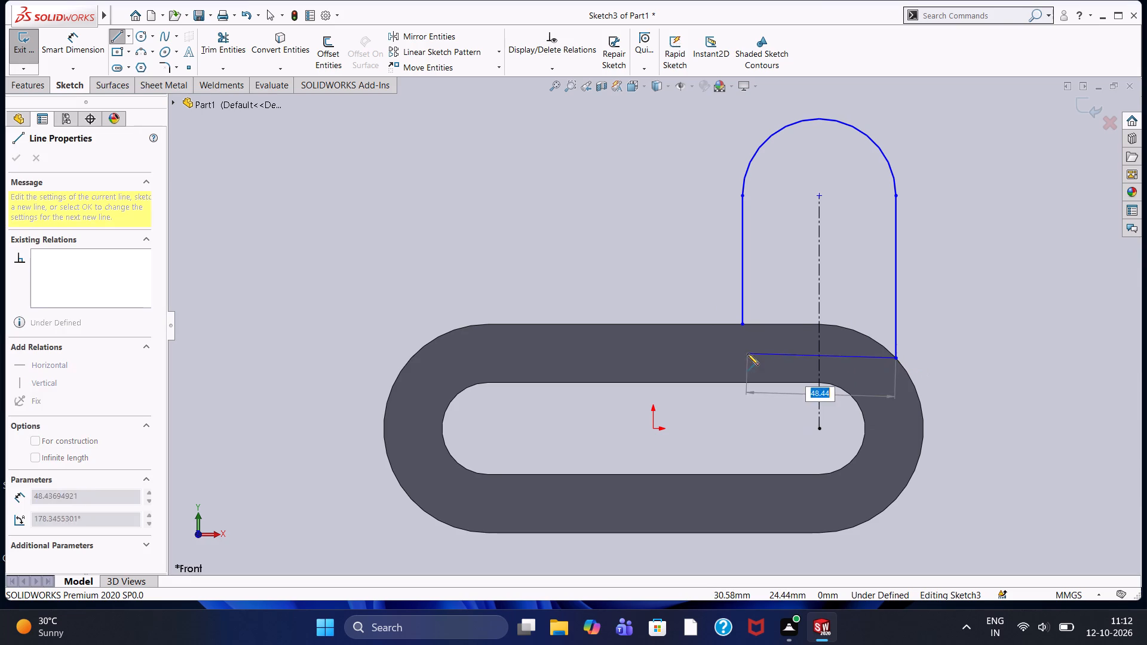
click(744, 355)
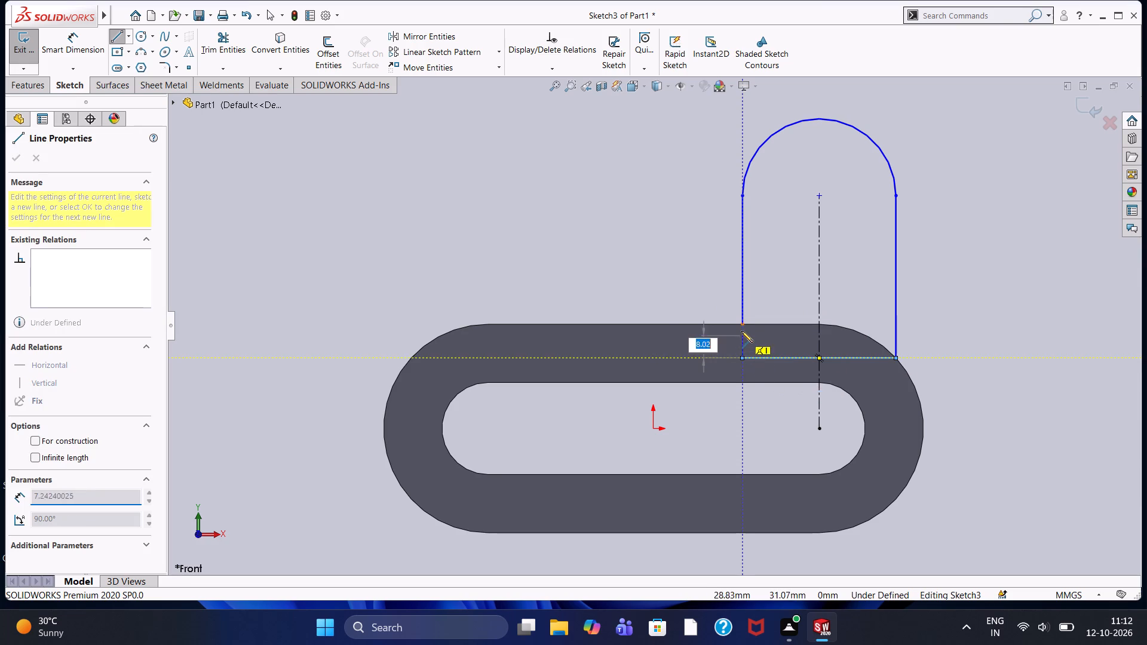
click(741, 324)
right_click(631, 235)
click(648, 245)
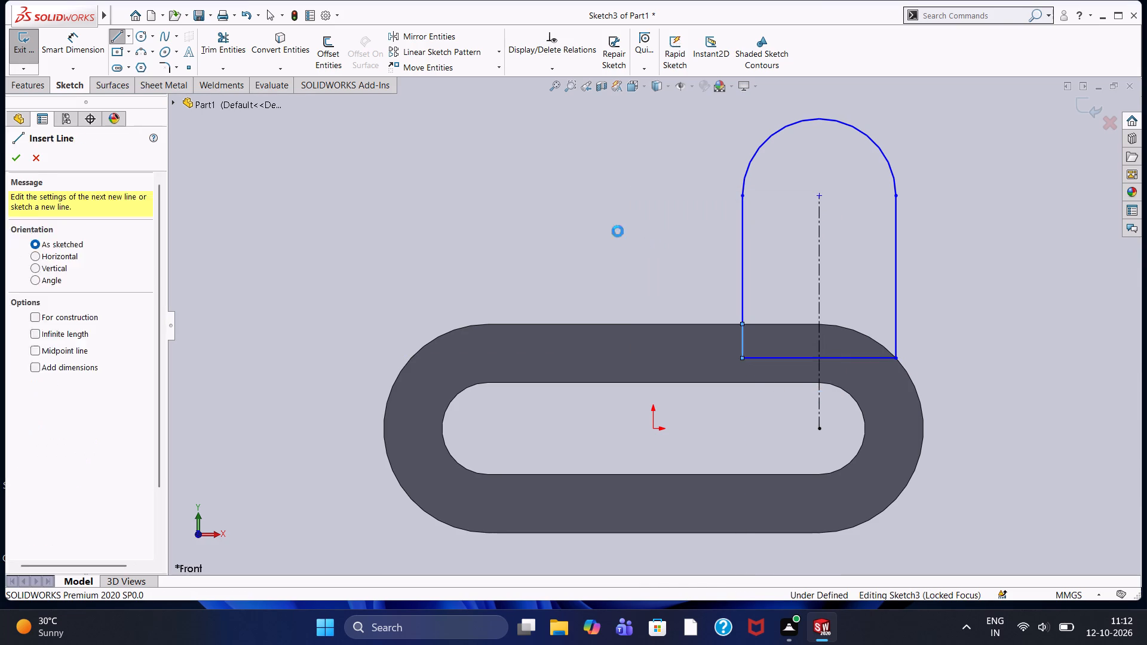
Extrude the closed arched profile as a blind boss 34 mm deep, merged with the slotted body.
click(37, 85)
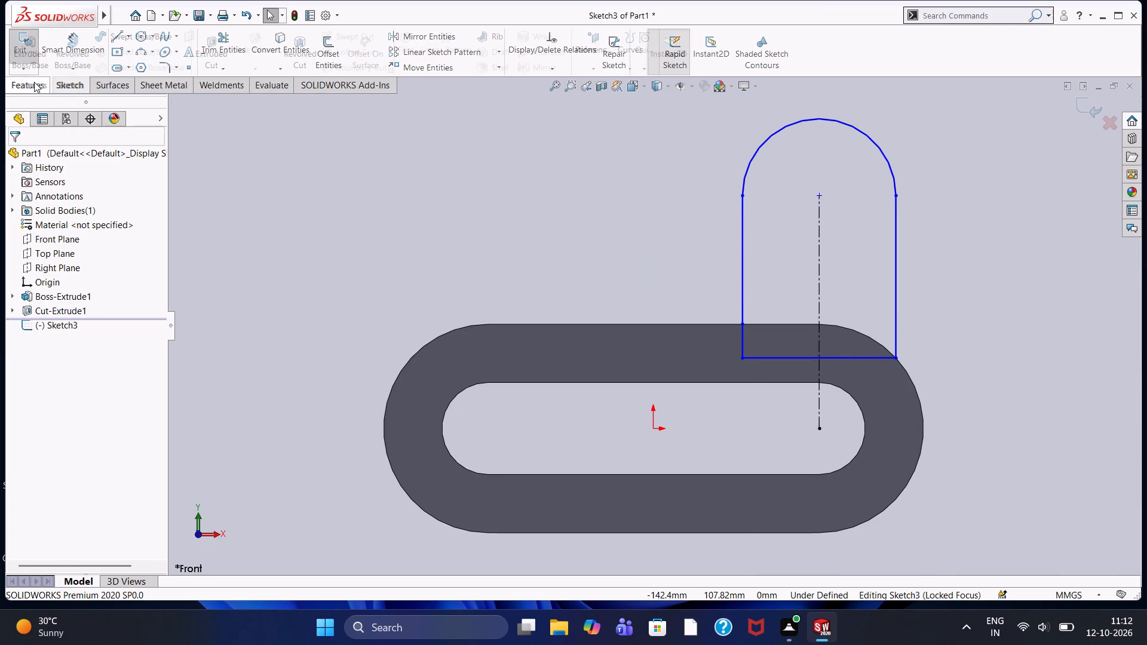
double_click(40, 51)
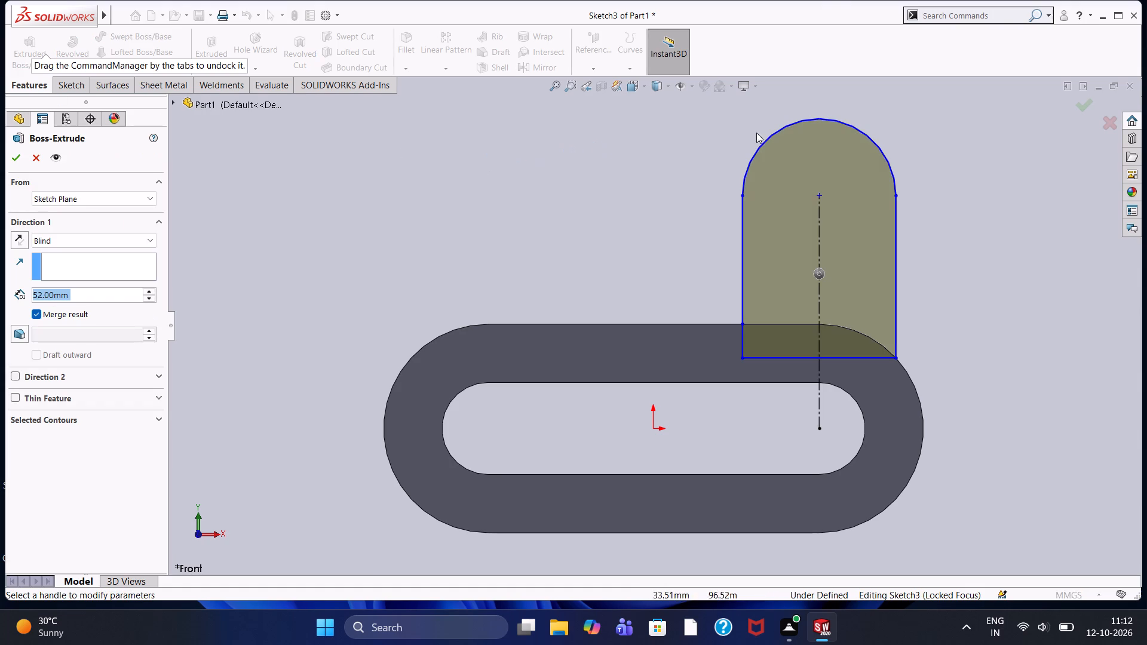
middle_drag(669, 186, 581, 218)
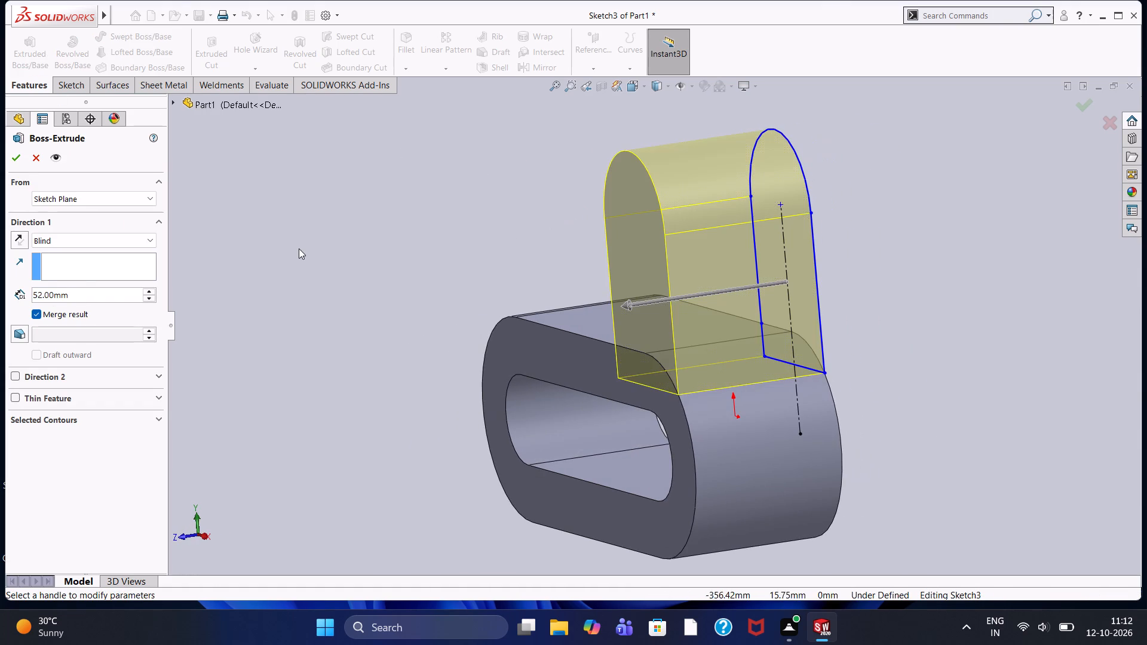
drag(86, 294, 0, 288)
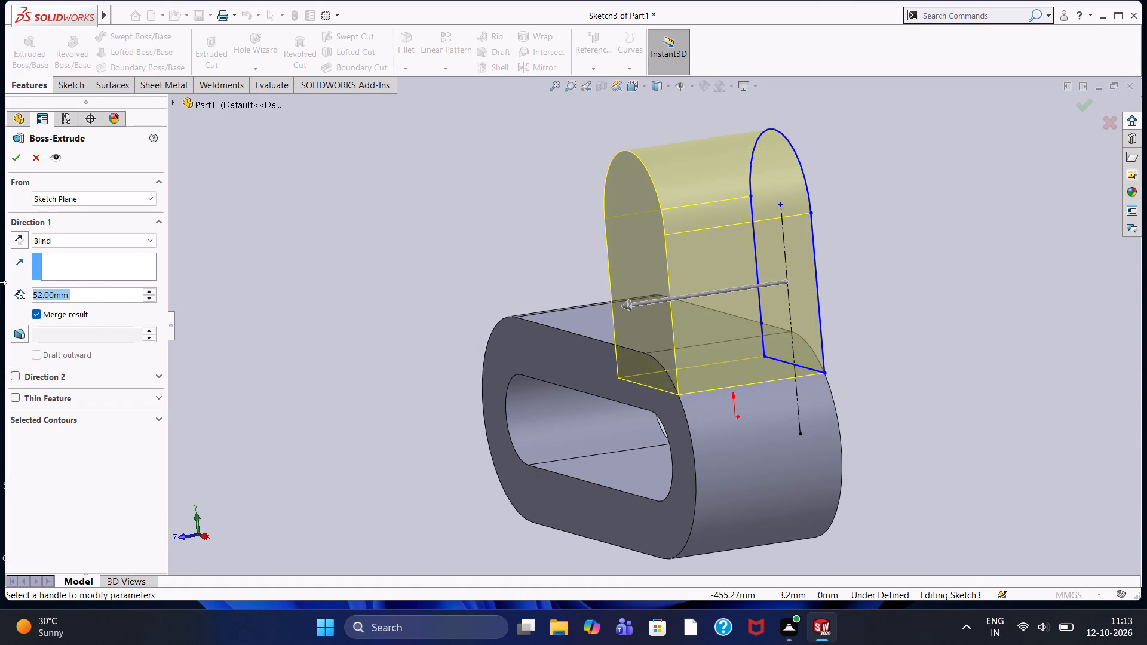
key(3)
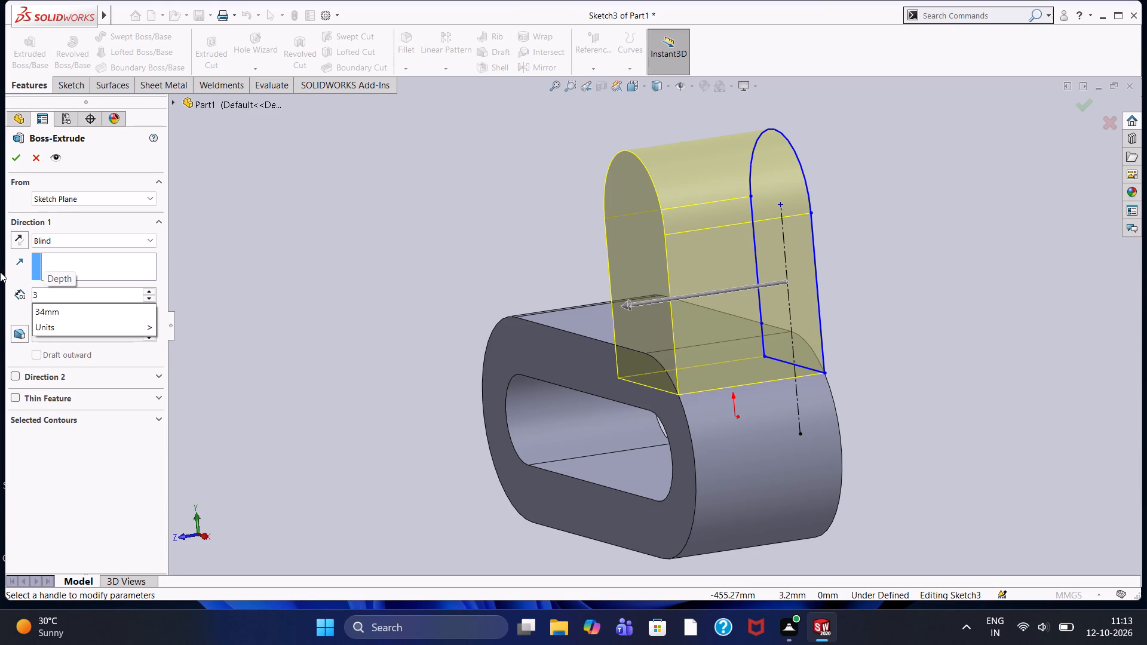
key(4)
key(Return)
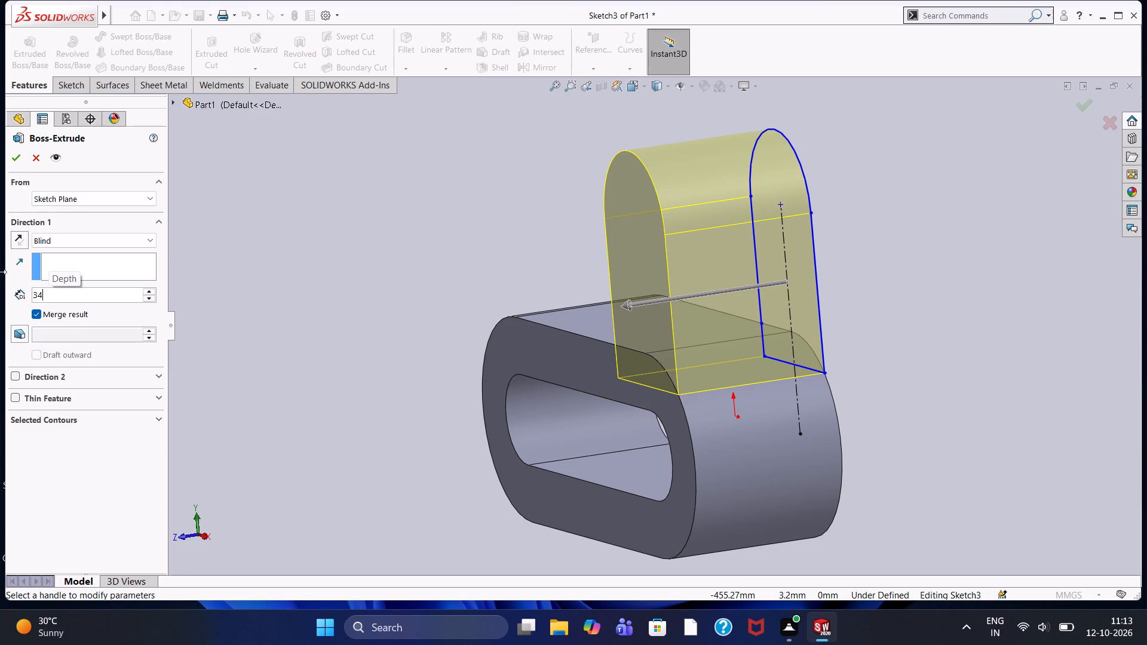
click(19, 161)
click(433, 199)
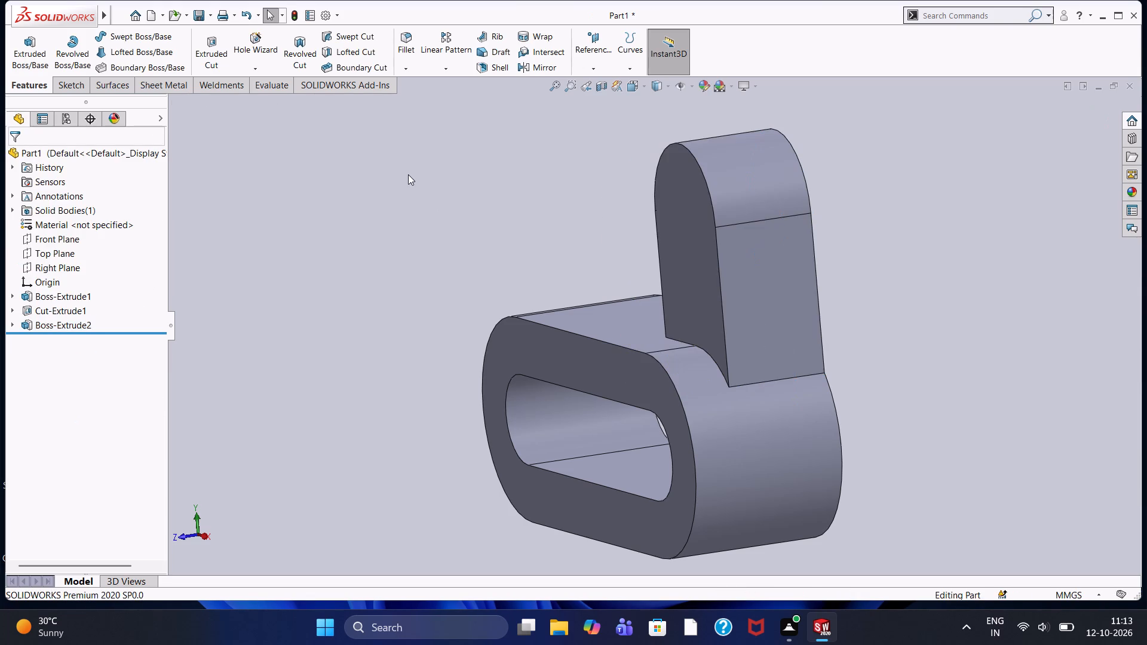
Sketch an 18 mm diameter circle on the arched boss's front face, concentric with its rounded top.
middle_drag(408, 174, 498, 180)
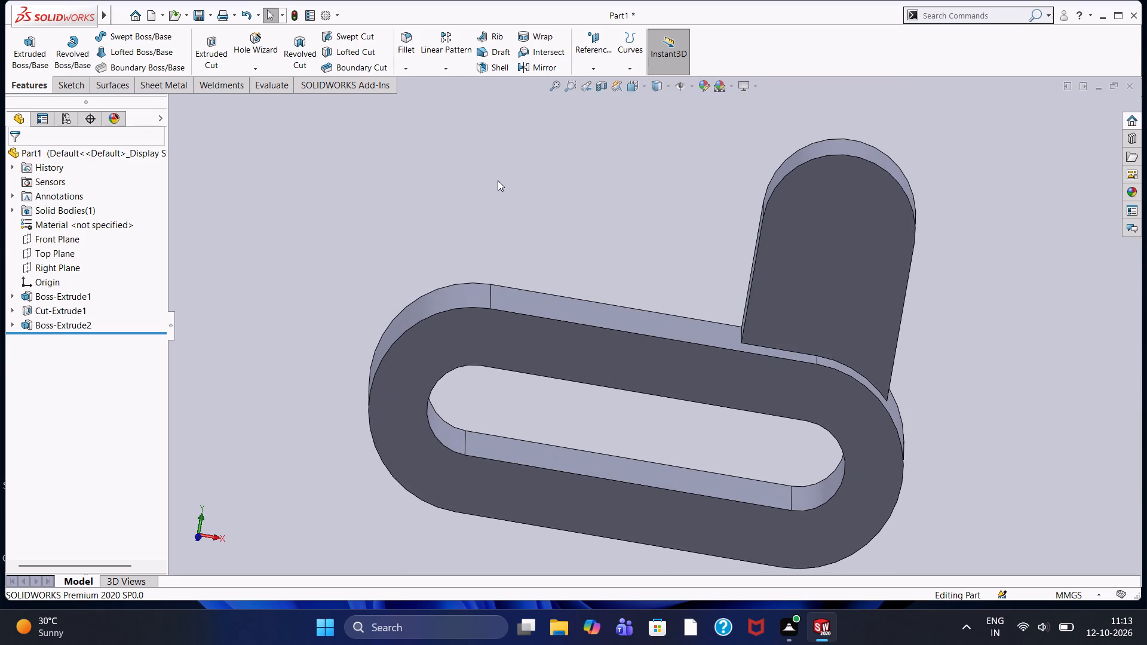
click(836, 221)
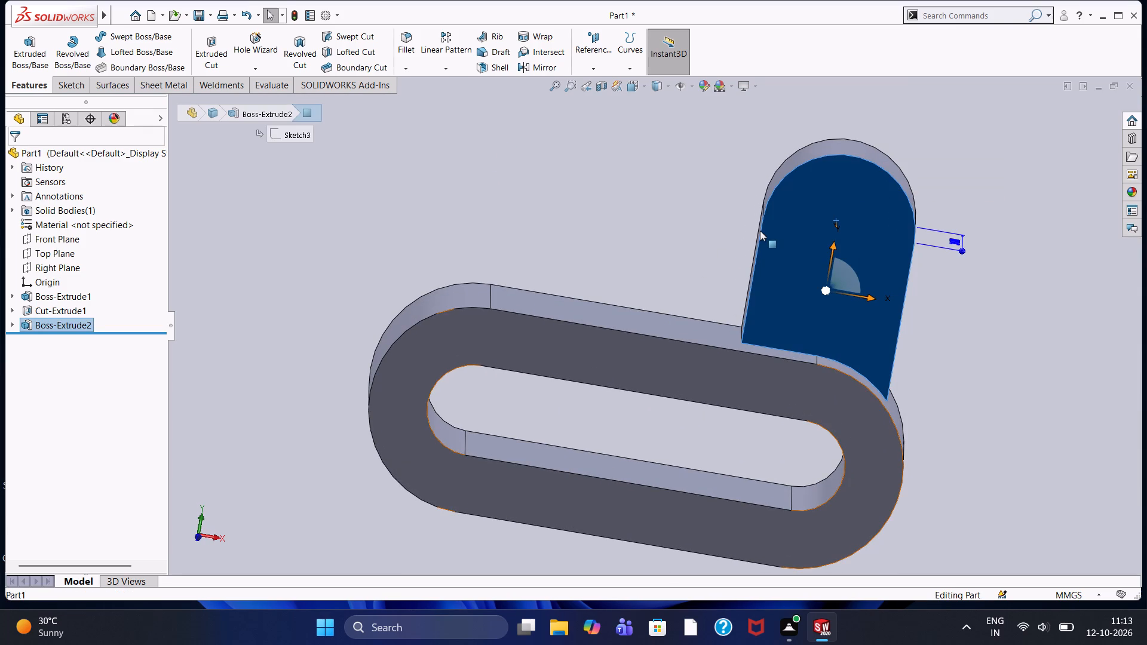
key(ctrl+8)
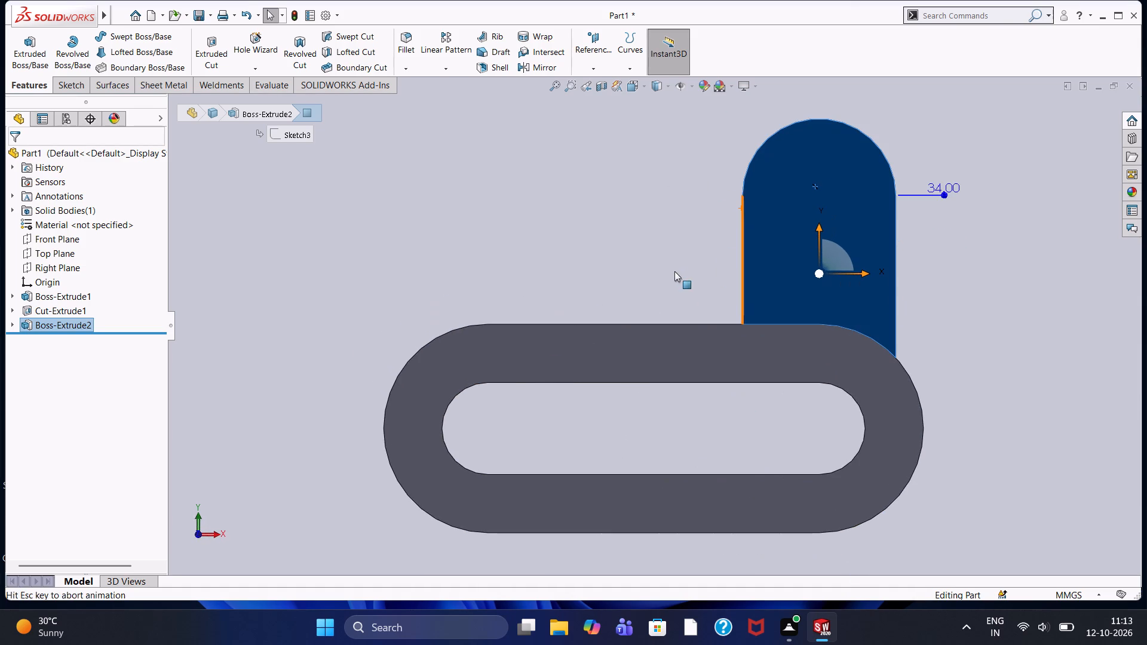
click(640, 250)
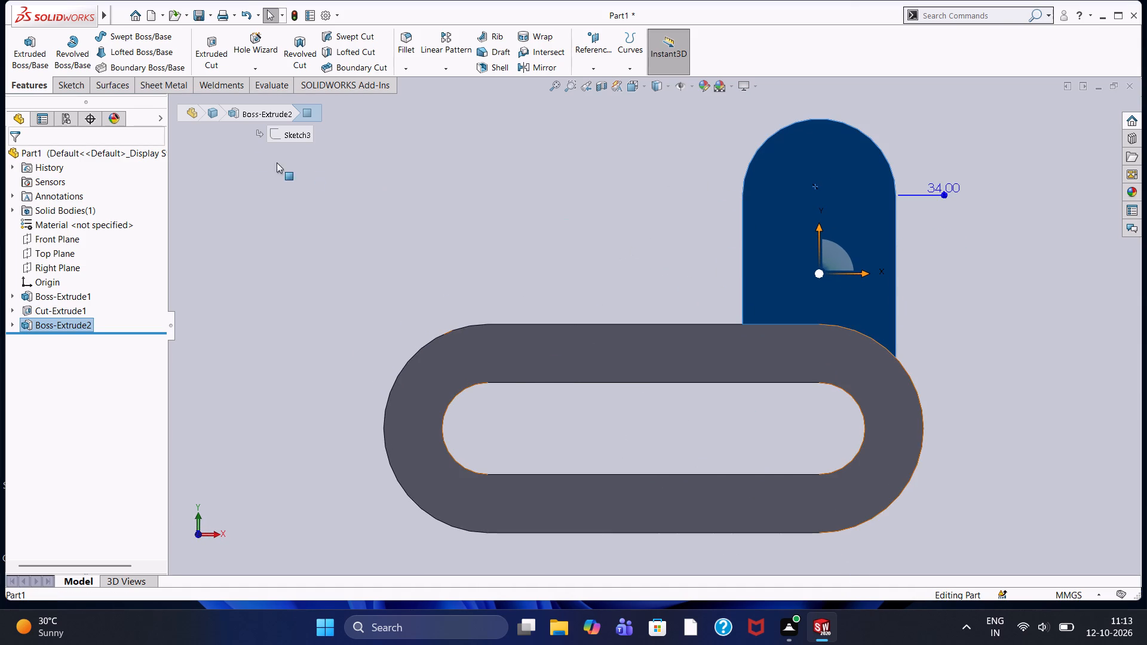
click(75, 87)
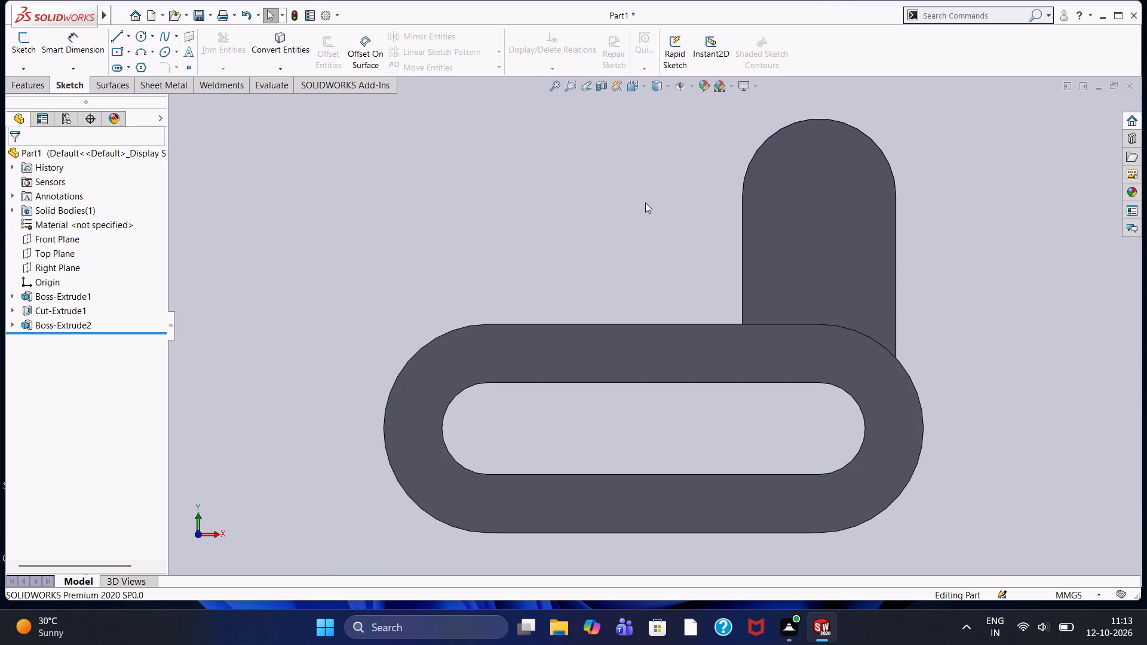
click(787, 198)
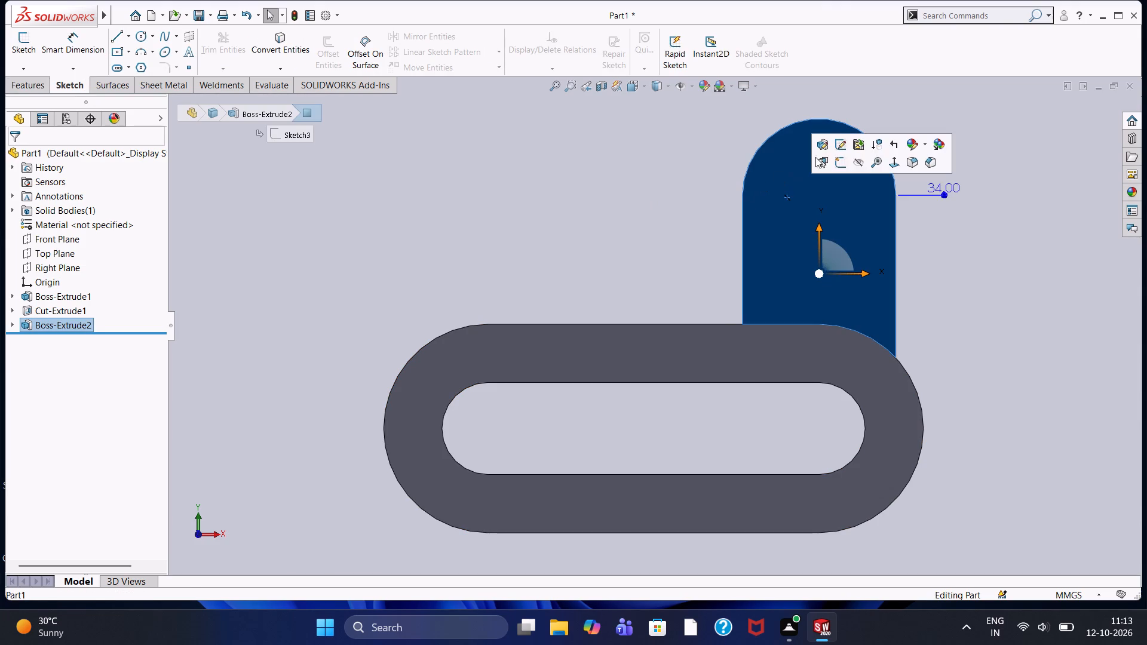
click(838, 162)
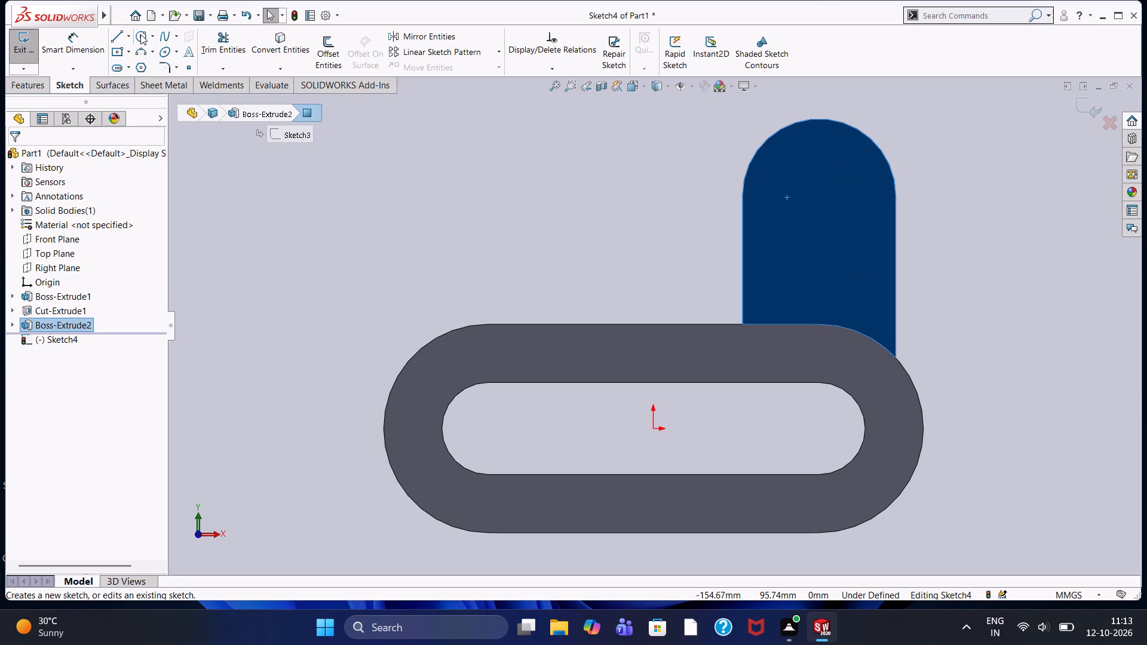
click(140, 34)
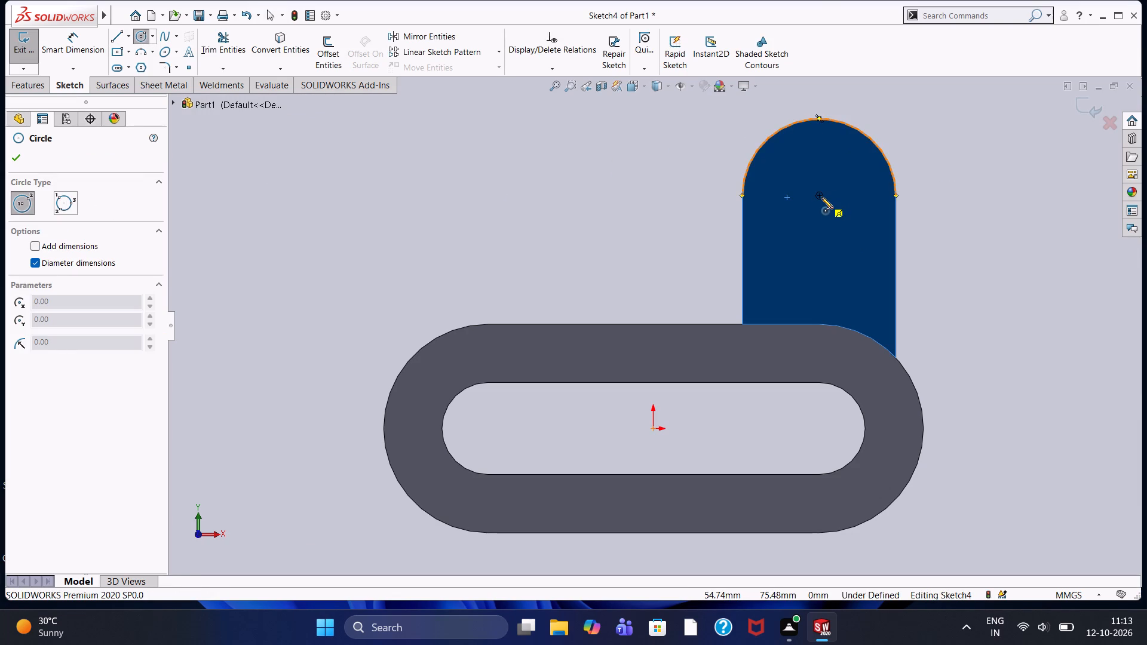
click(820, 196)
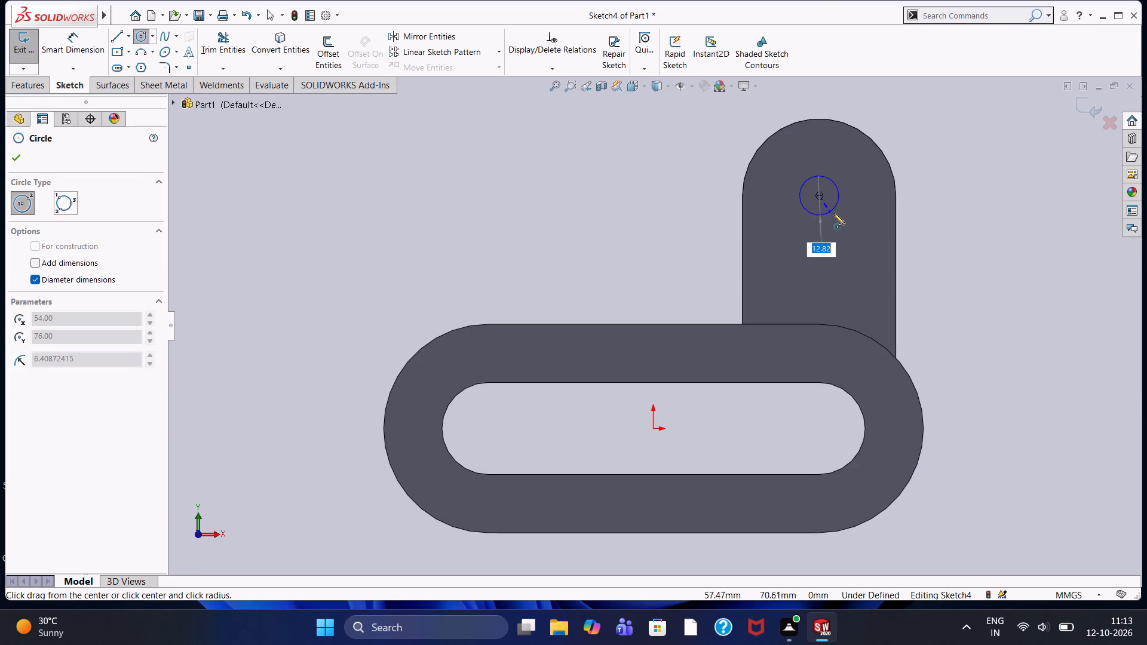
text(18)
key(Return)
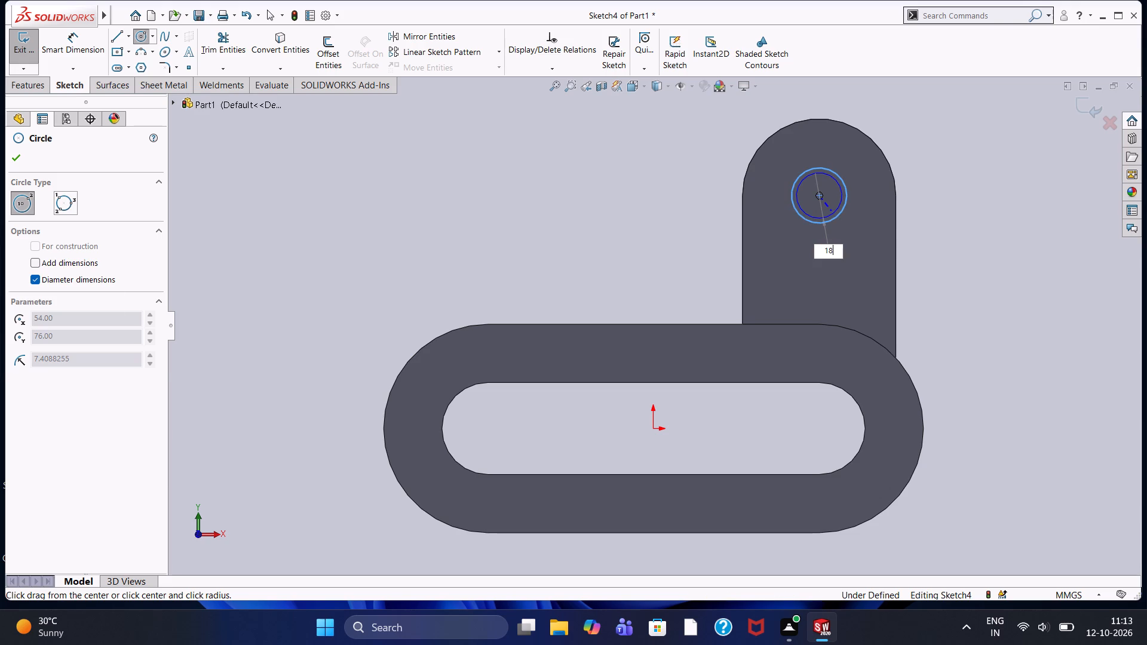
key(Escape)
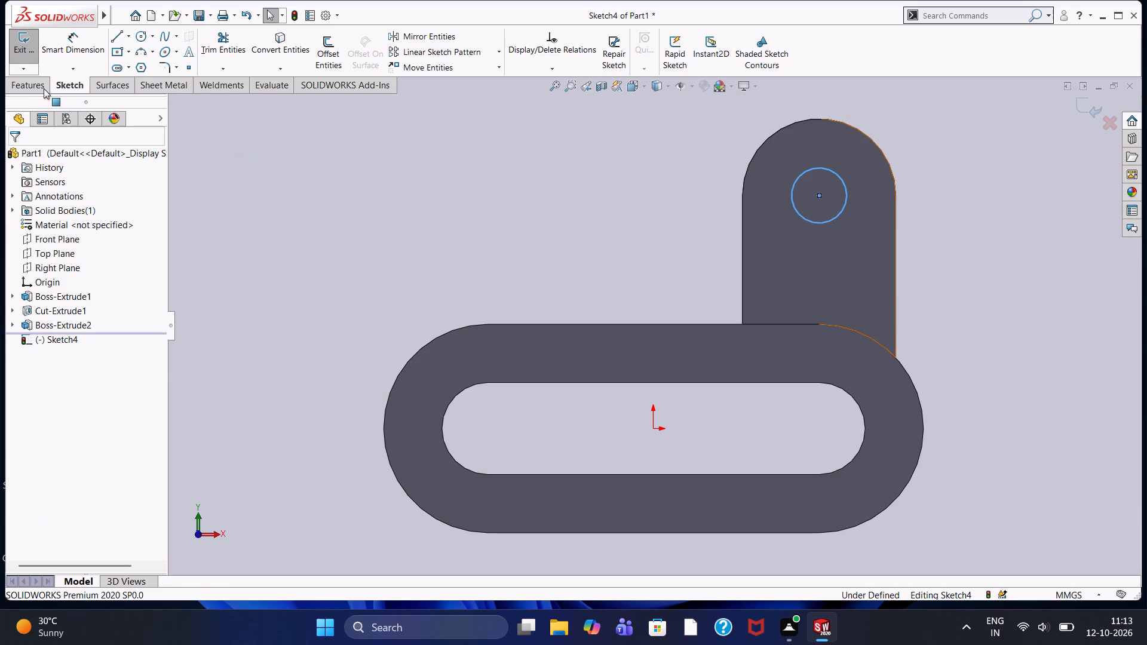
Cut the circle through the arched boss as a blind extruded cut 34 mm deep.
click(42, 84)
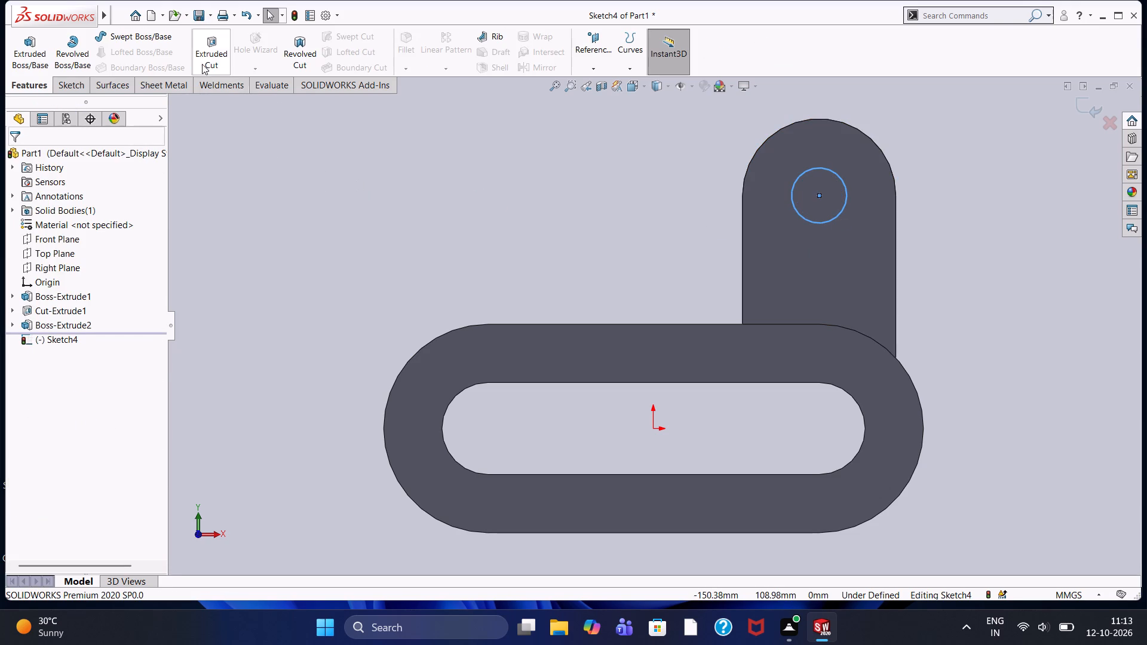
click(203, 52)
middle_drag(614, 231, 609, 230)
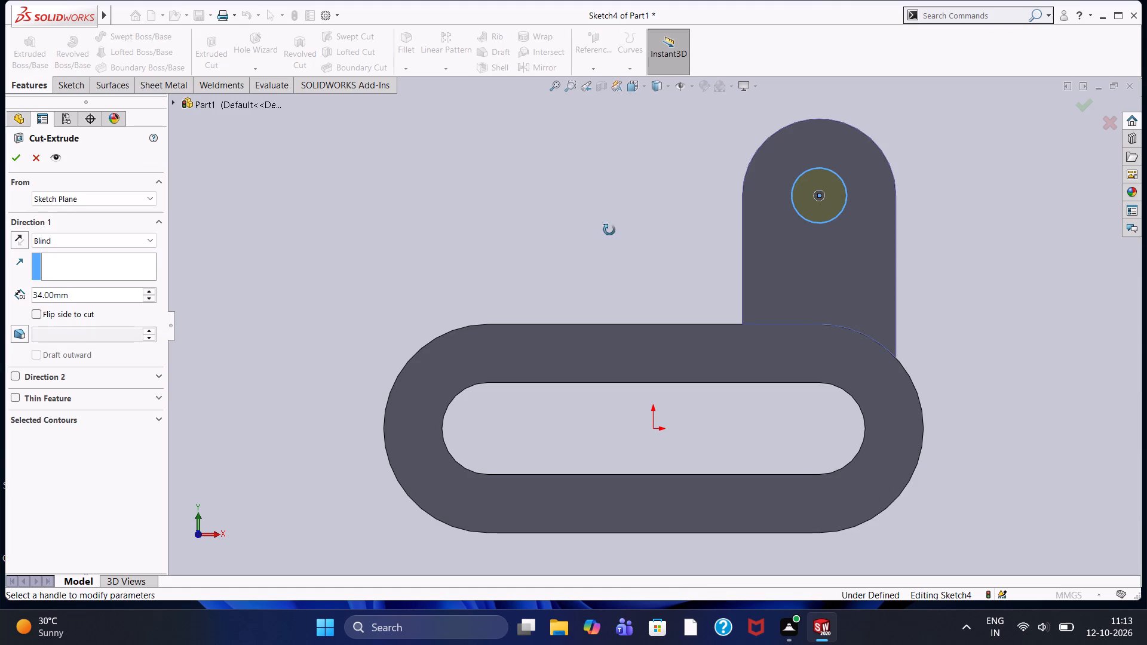
middle_drag(609, 230, 559, 251)
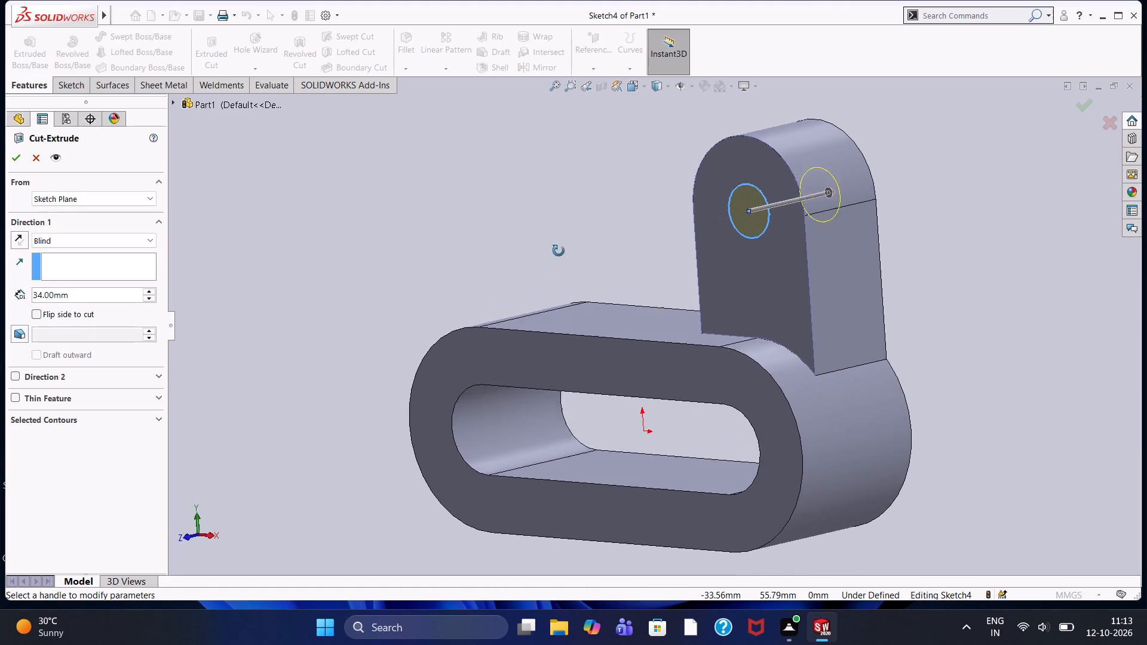
middle_drag(559, 251, 560, 248)
scroll(560, 248, up, 1)
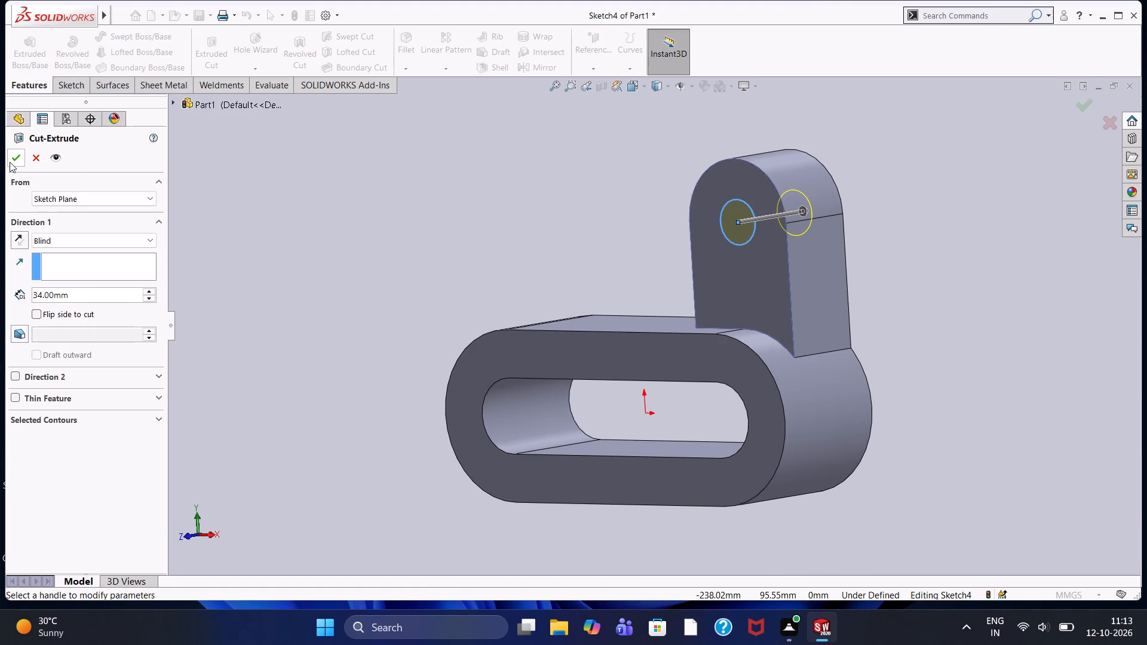
click(14, 160)
click(477, 215)
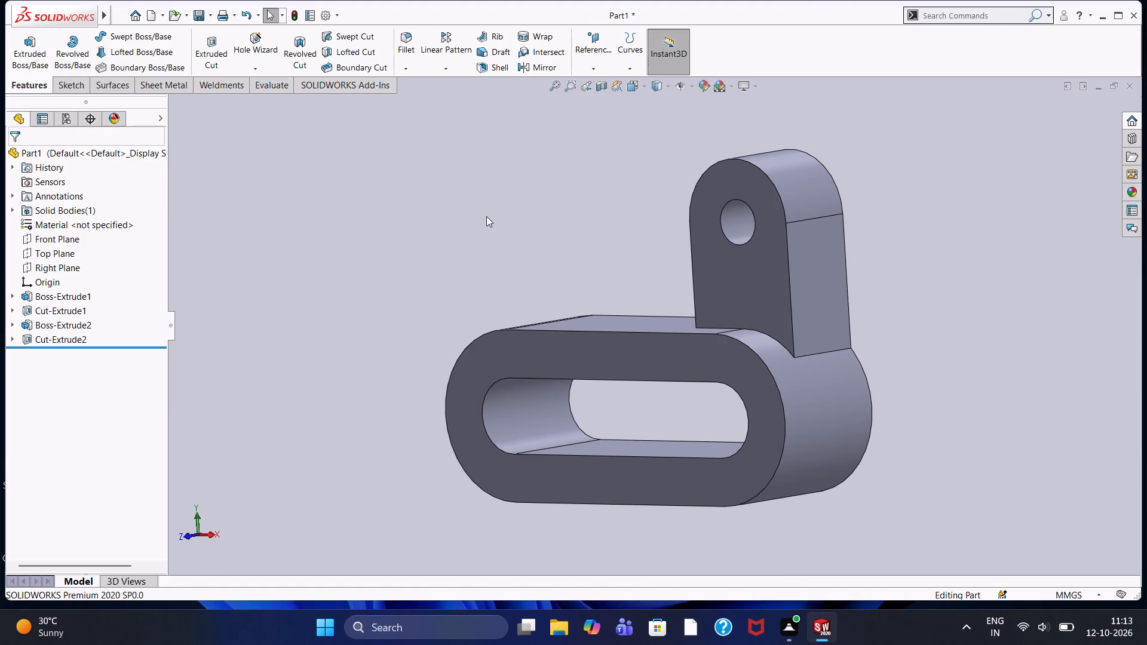
Open a new sketch on the Front Plane, viewed face-on.
middle_drag(486, 216, 545, 233)
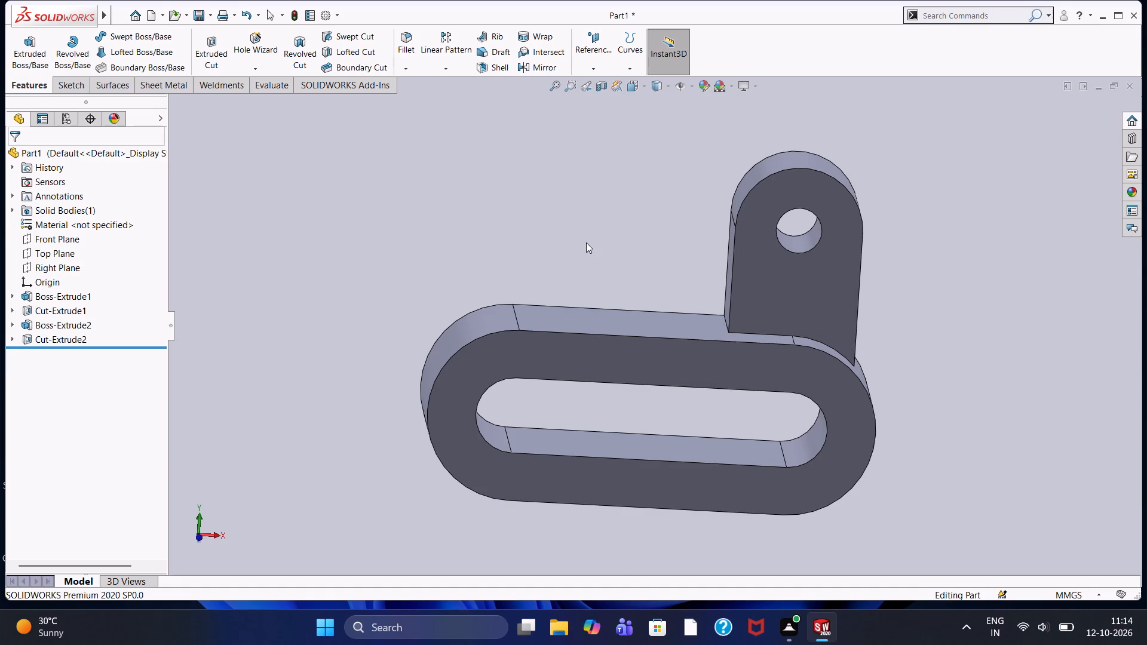
middle_drag(586, 242, 589, 211)
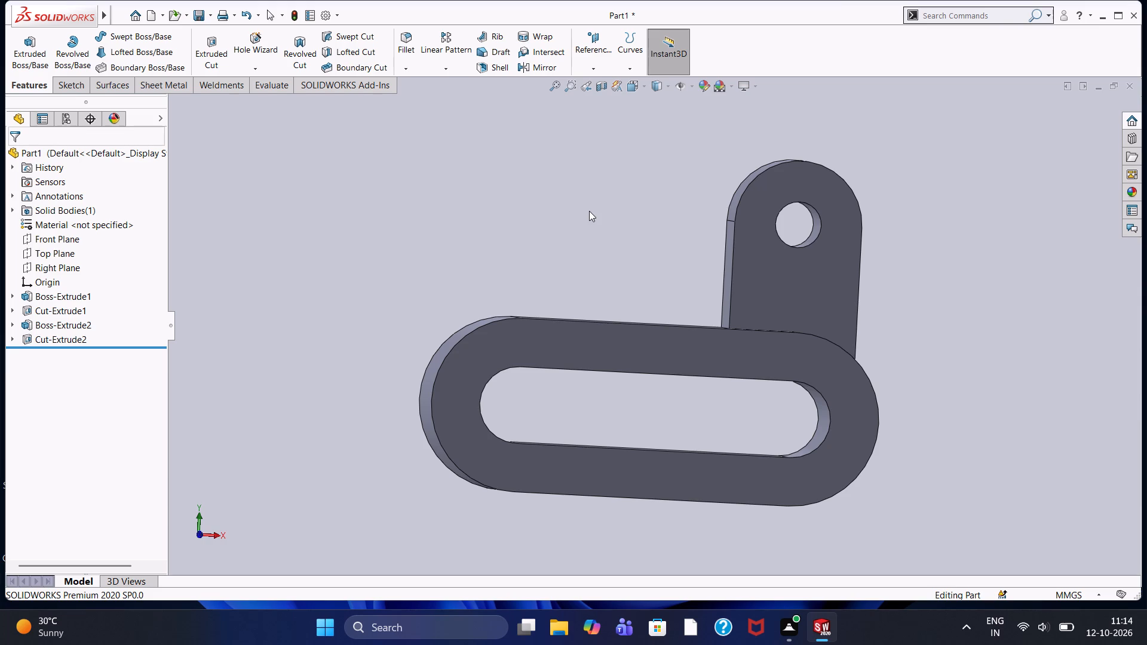
key(ctrl+8)
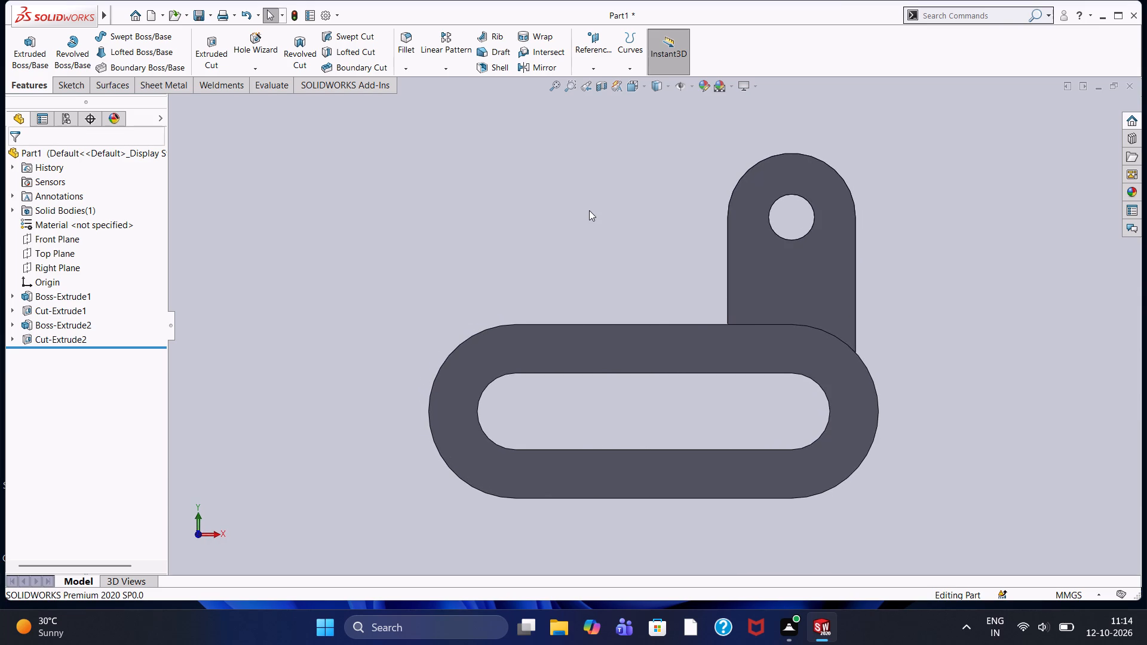
click(515, 183)
click(73, 82)
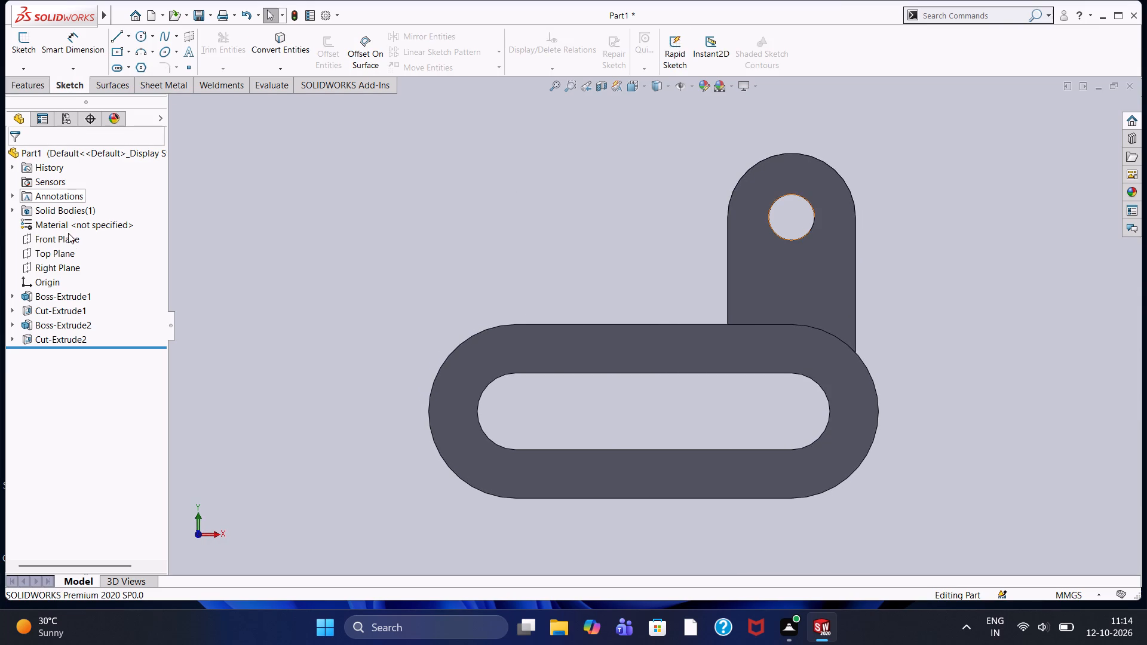
click(70, 240)
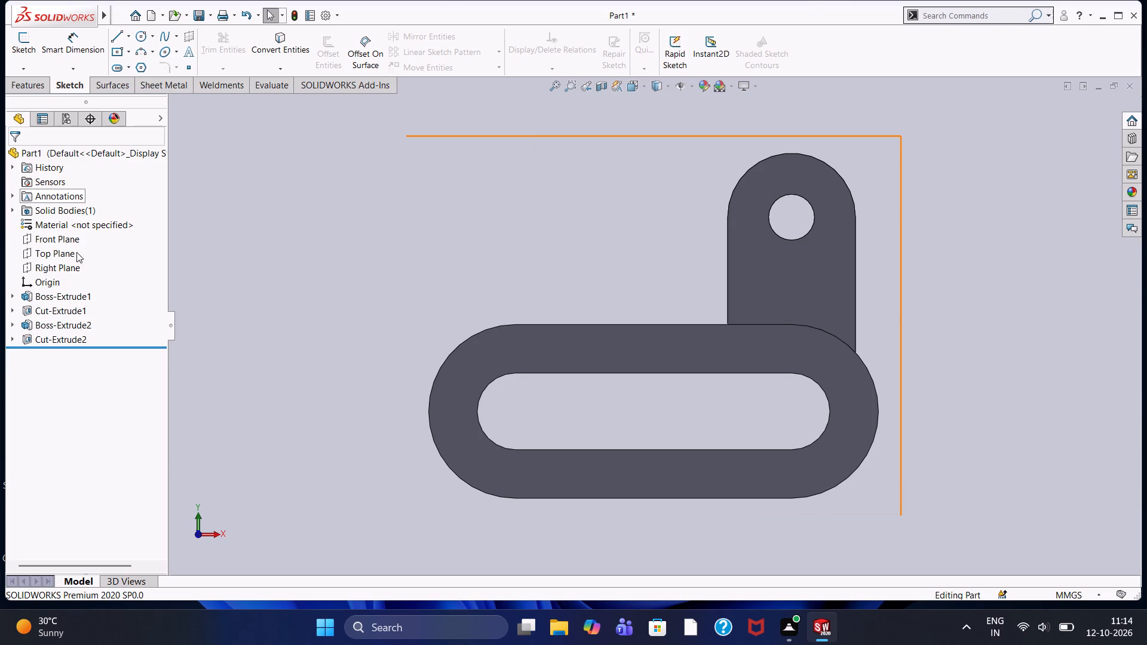
click(62, 238)
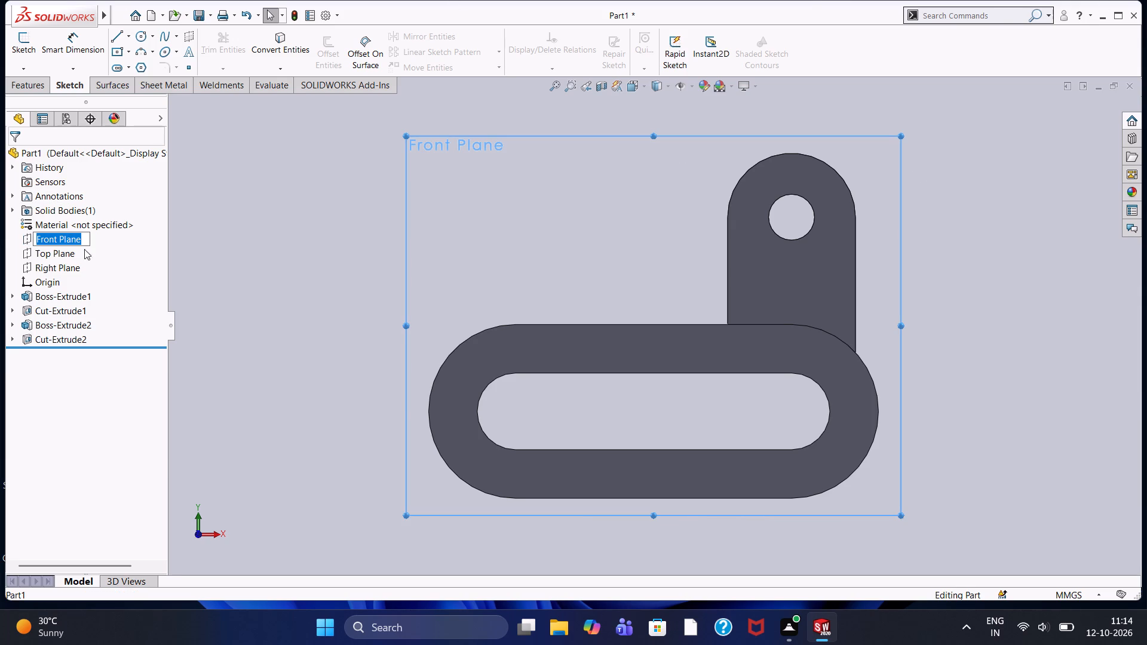
click(459, 185)
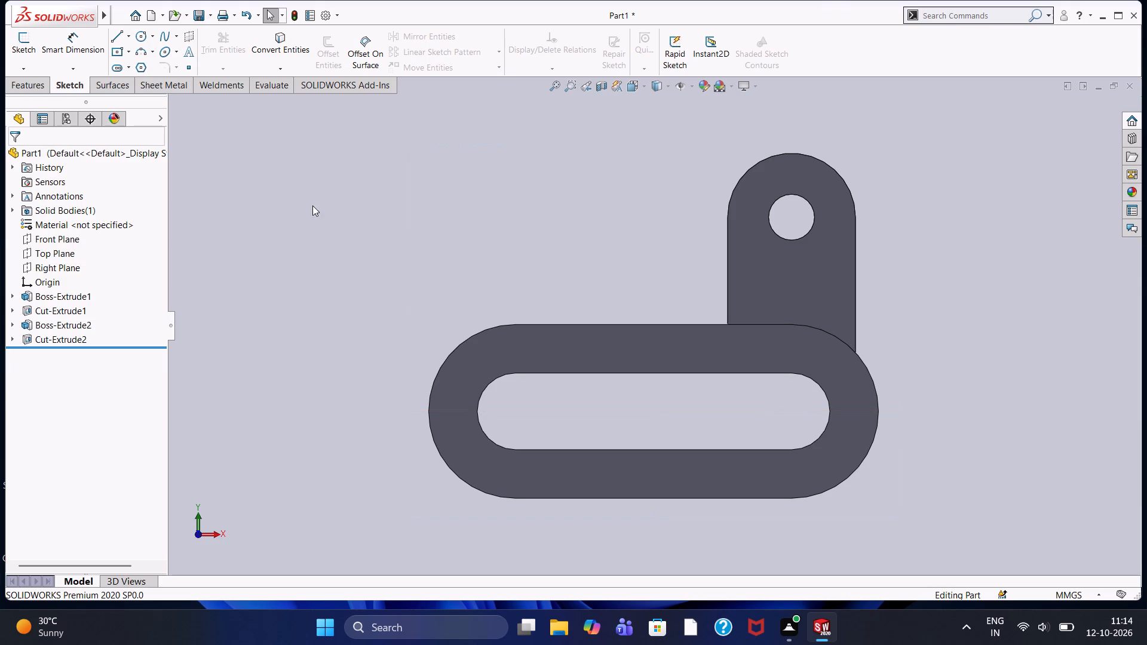
click(54, 235)
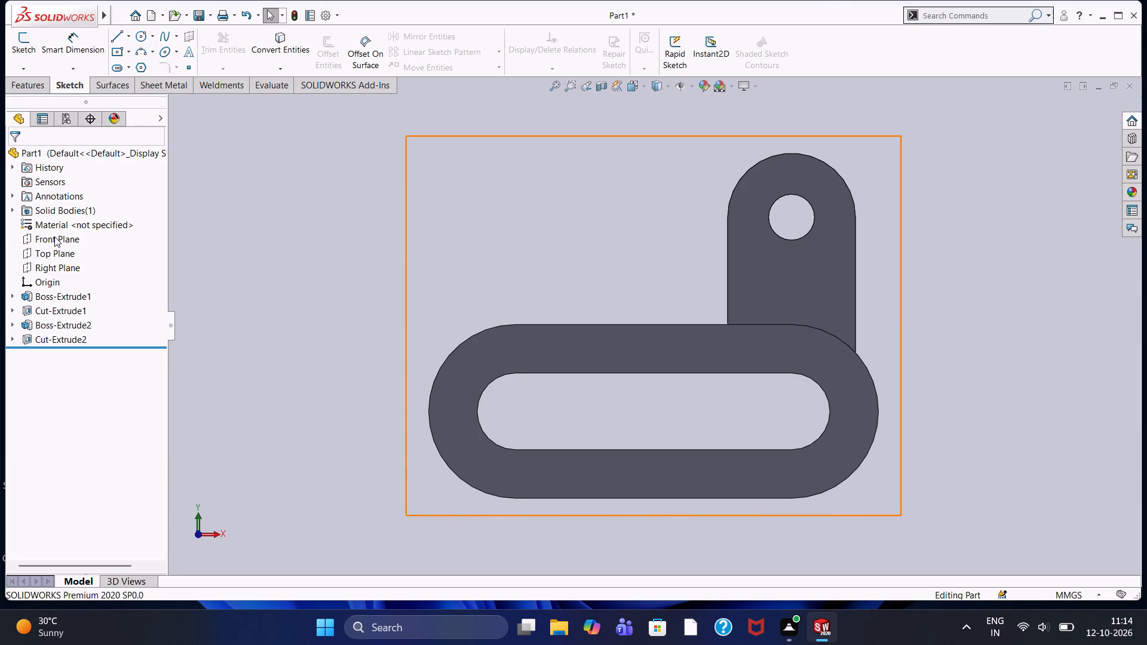
click(59, 220)
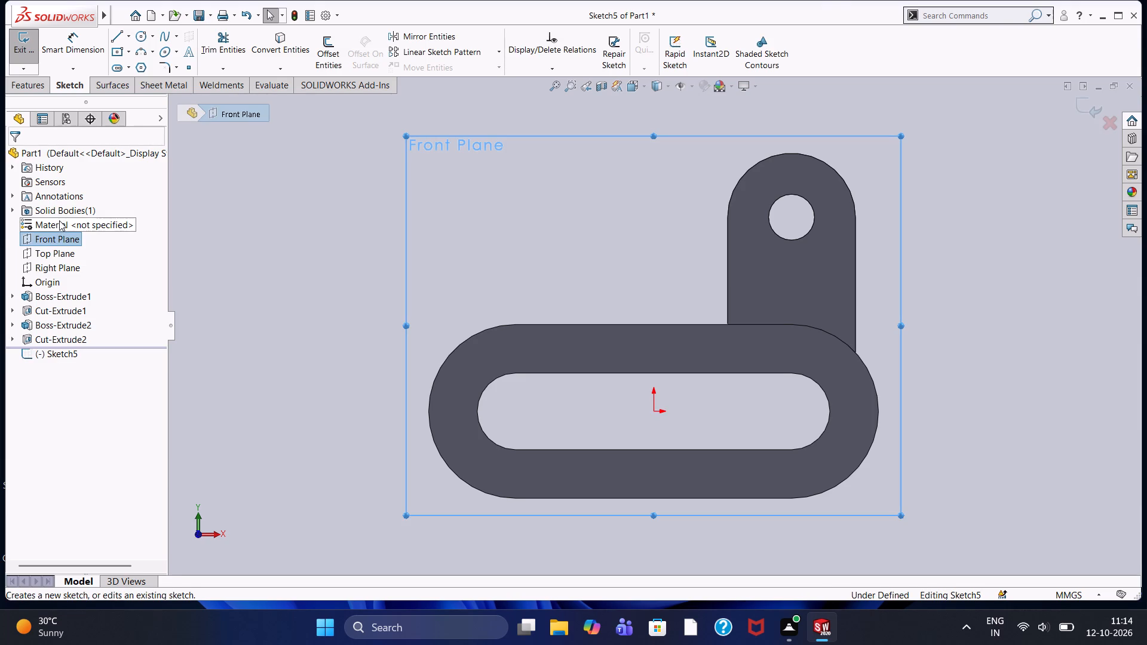
click(519, 212)
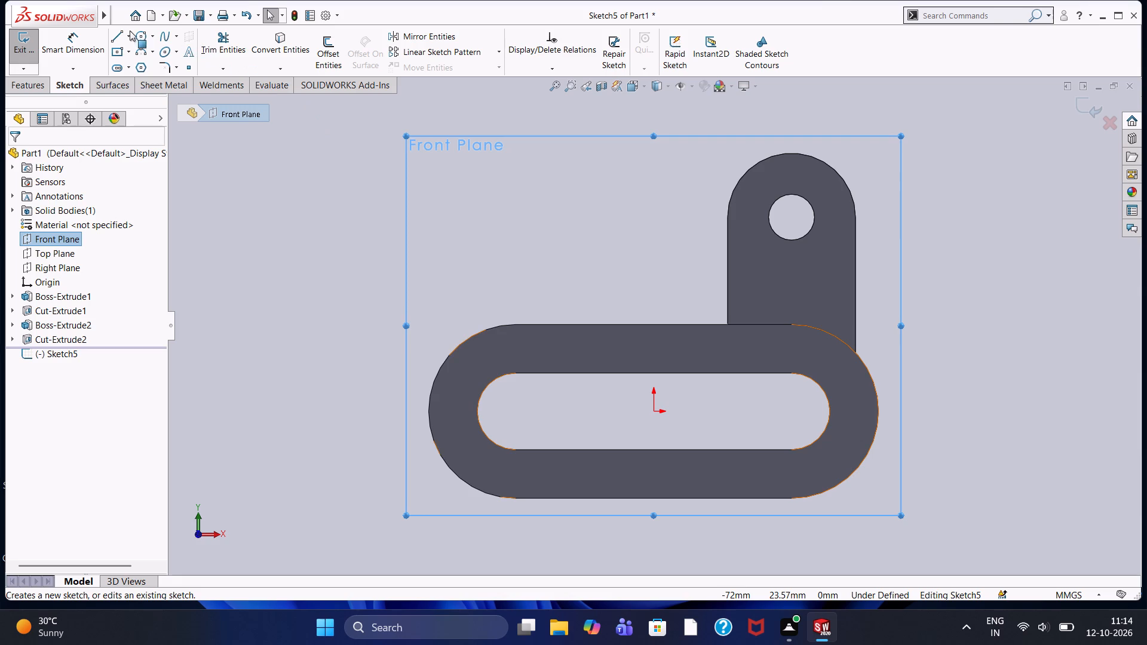
Sketch a slanted line about 132 mm long from the boss's rounded top to the slotted body's left rounded end, tangent to both arcs.
click(117, 37)
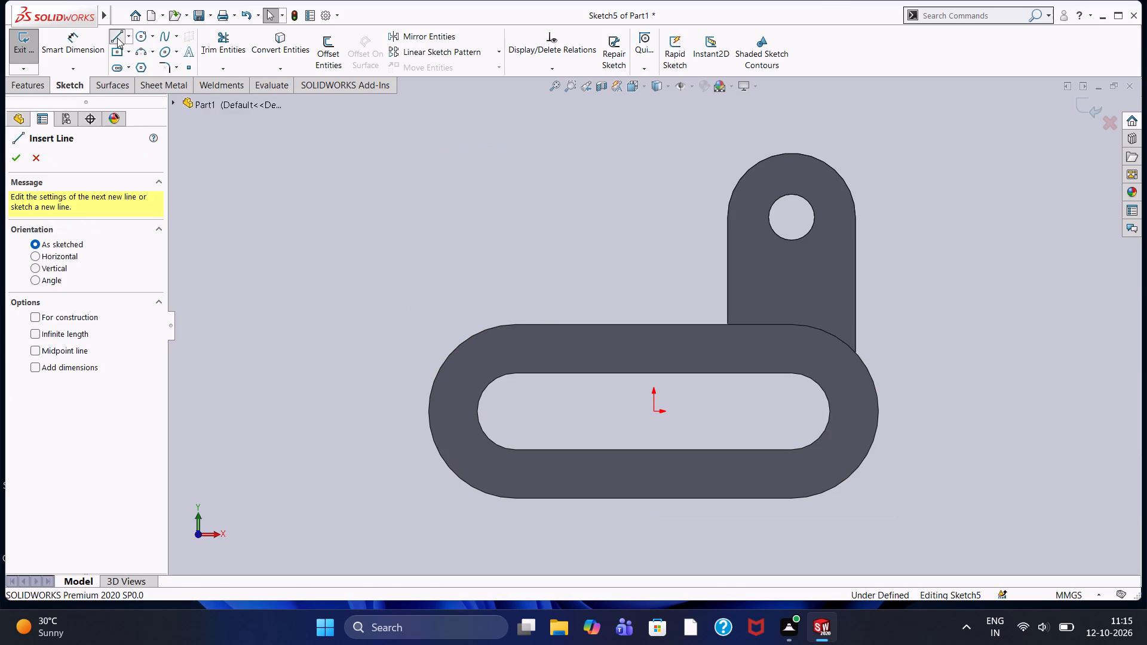
click(743, 176)
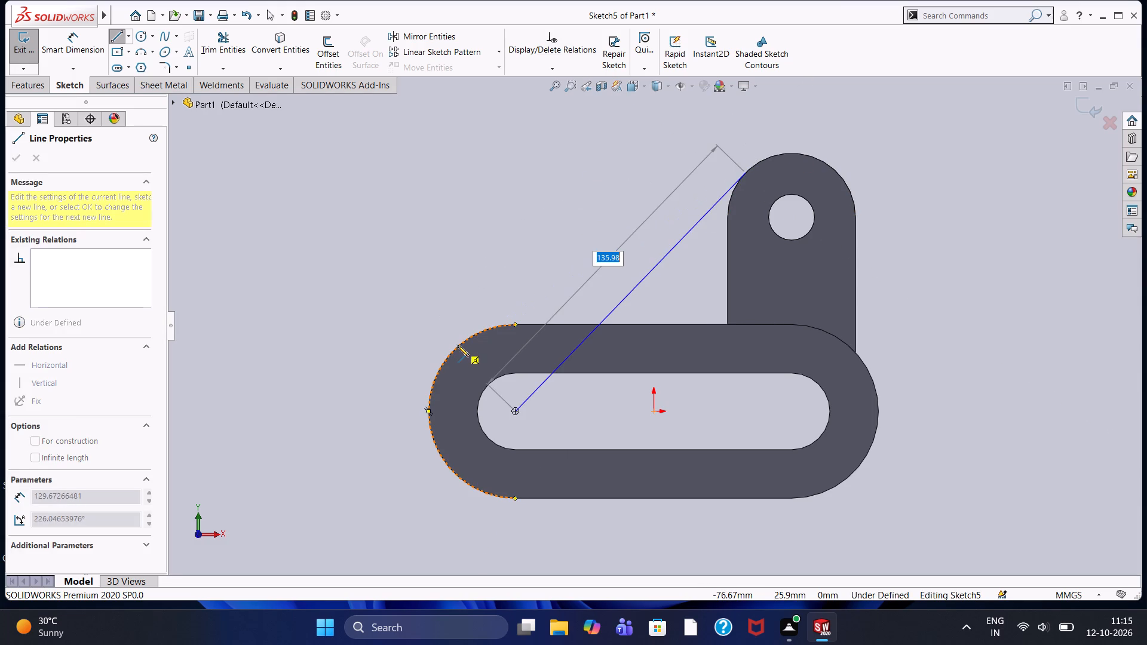
scroll(443, 345, down, 1)
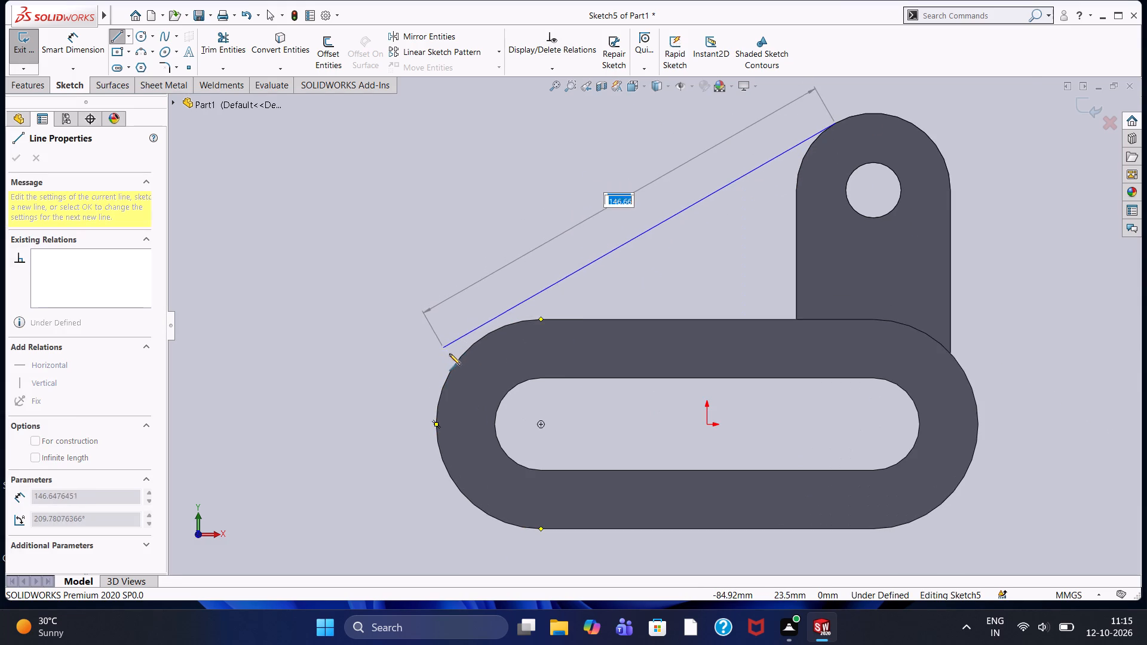
scroll(451, 357, down, 1)
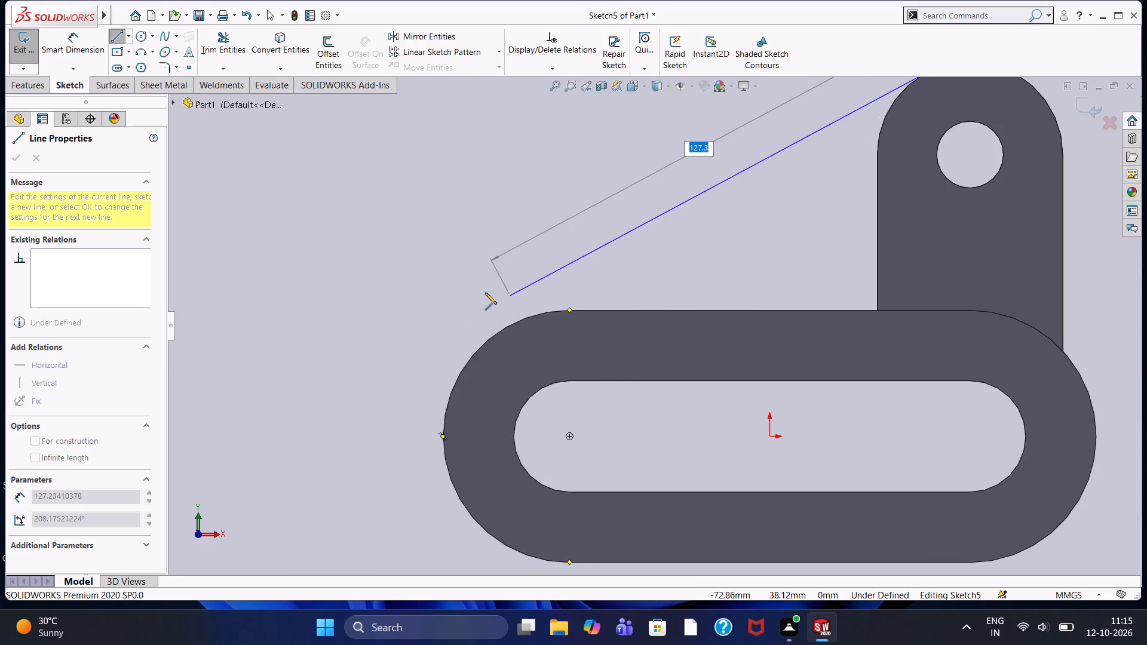
scroll(499, 299, up, 2)
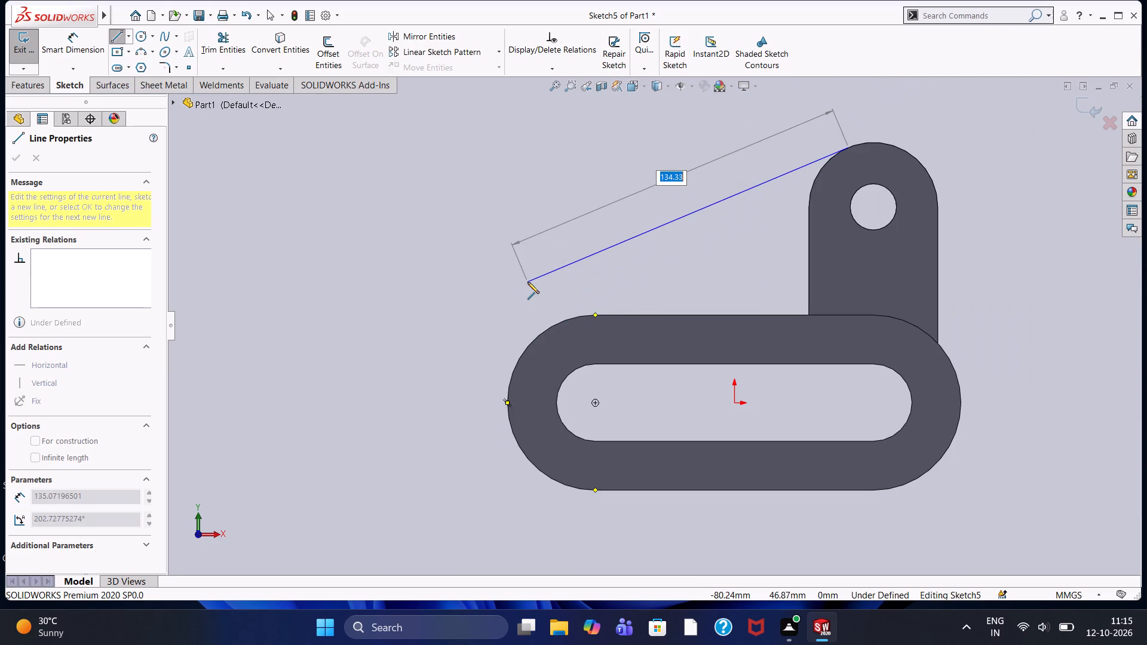
scroll(528, 282, down, 1)
scroll(533, 303, up, 2)
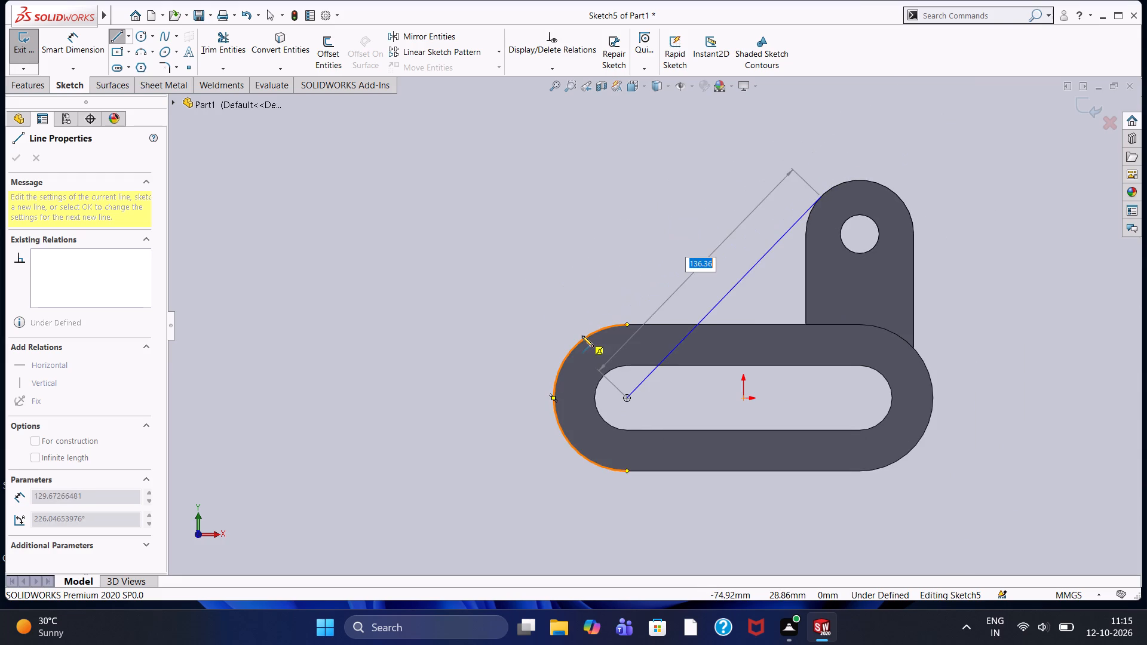
scroll(611, 328, down, 3)
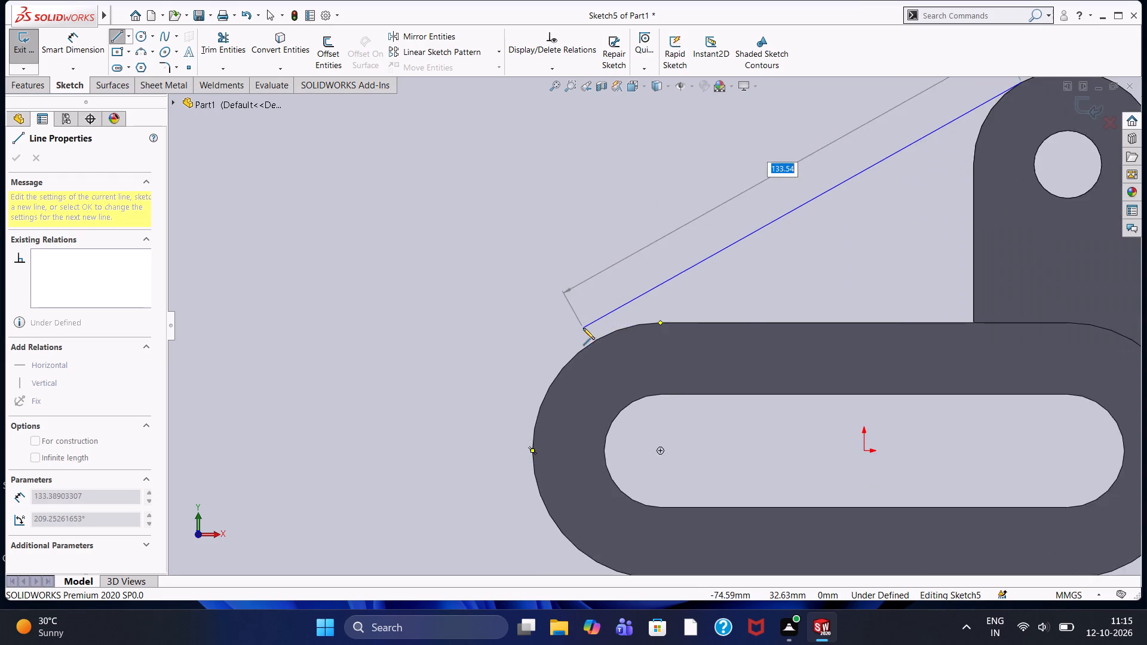
scroll(583, 328, down, 3)
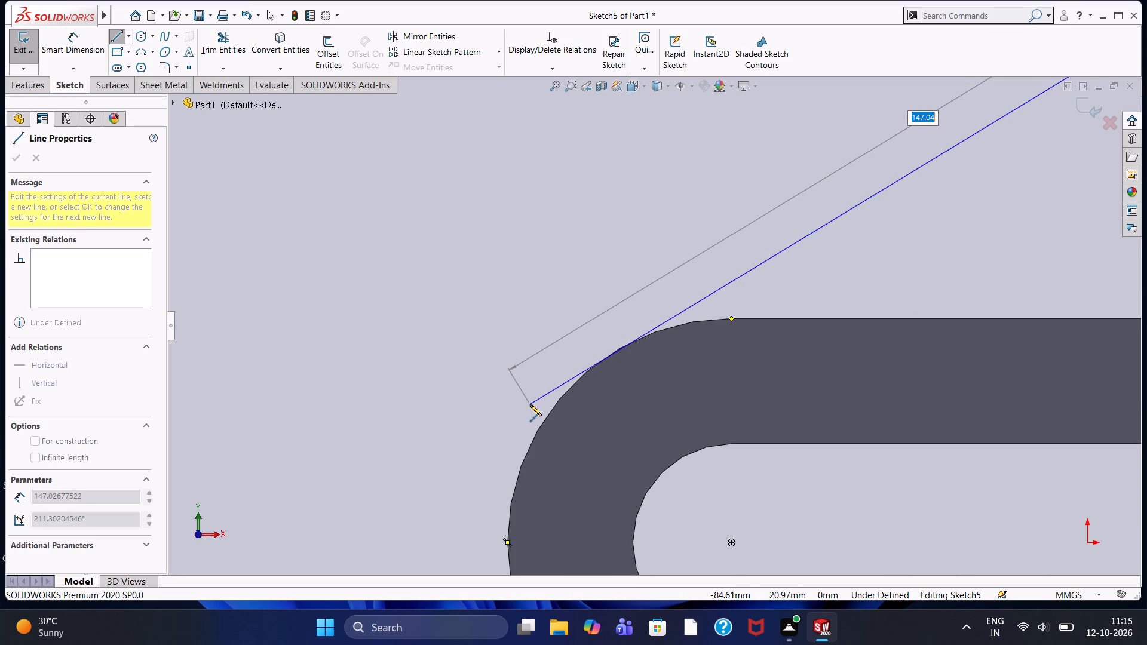
scroll(529, 407, up, 3)
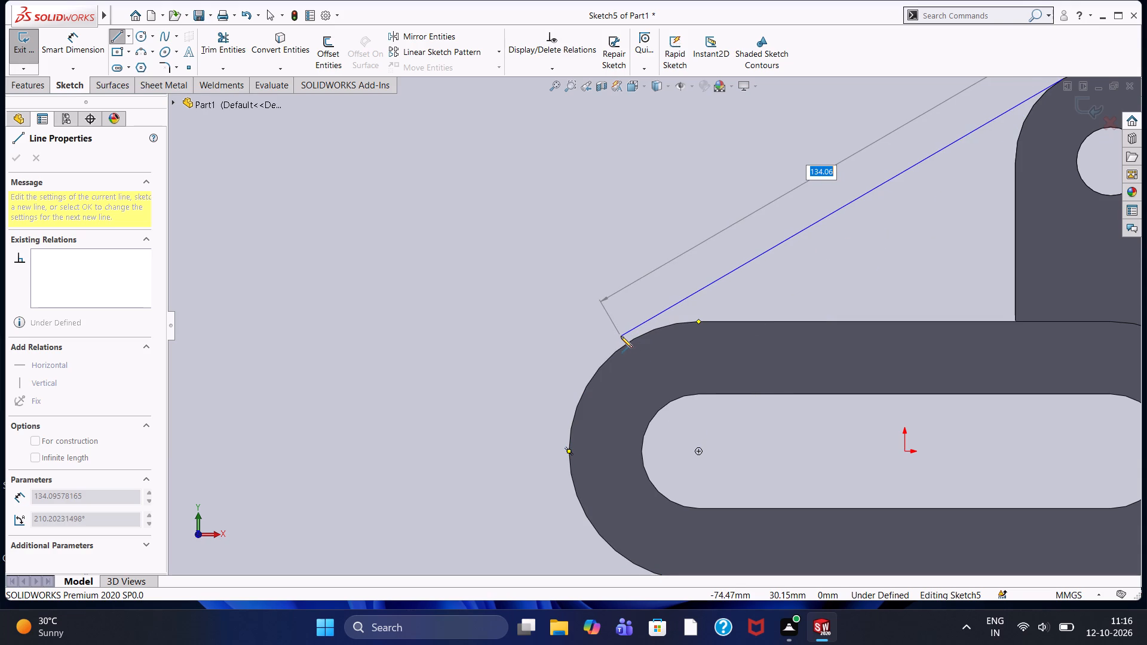
scroll(615, 331, up, 1)
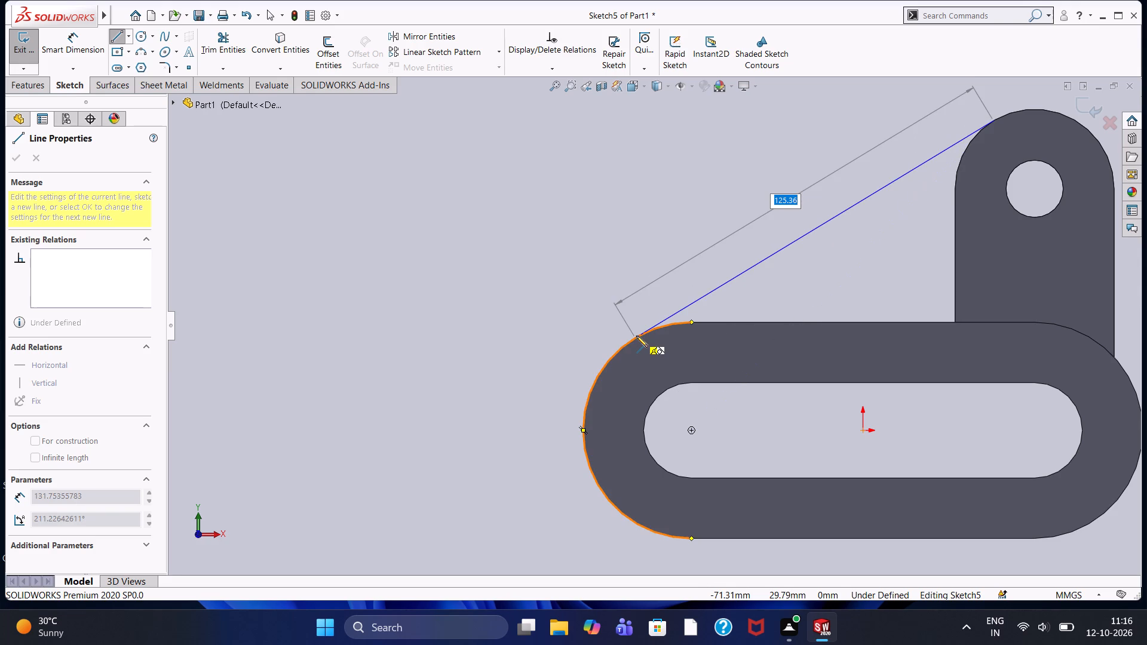
click(636, 336)
right_click(524, 265)
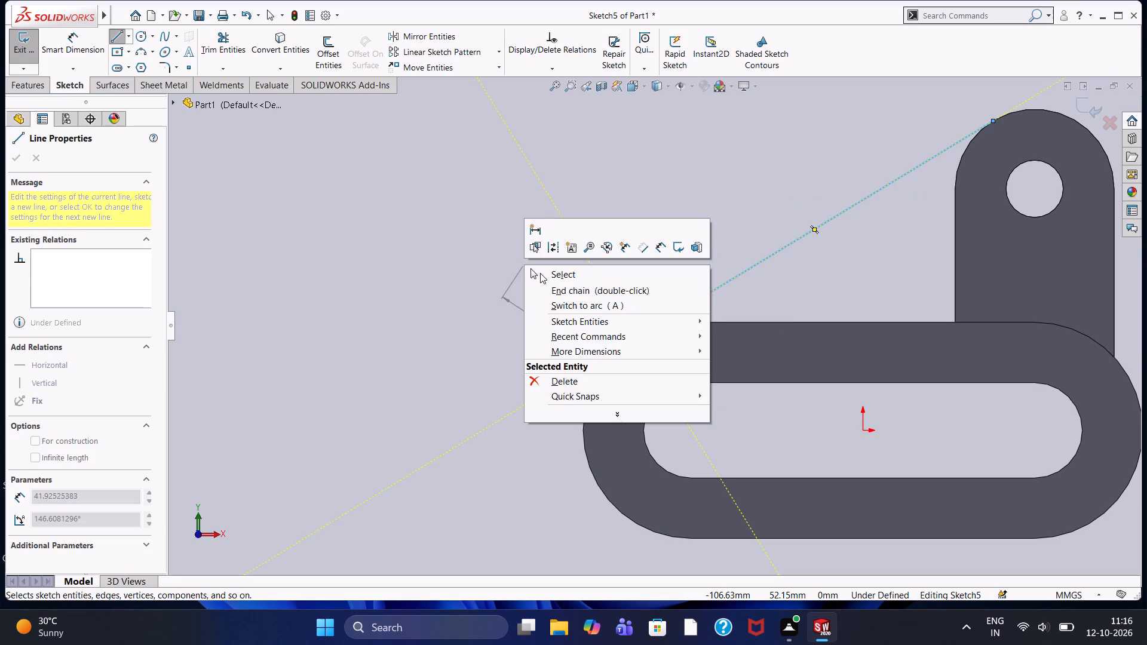
click(540, 273)
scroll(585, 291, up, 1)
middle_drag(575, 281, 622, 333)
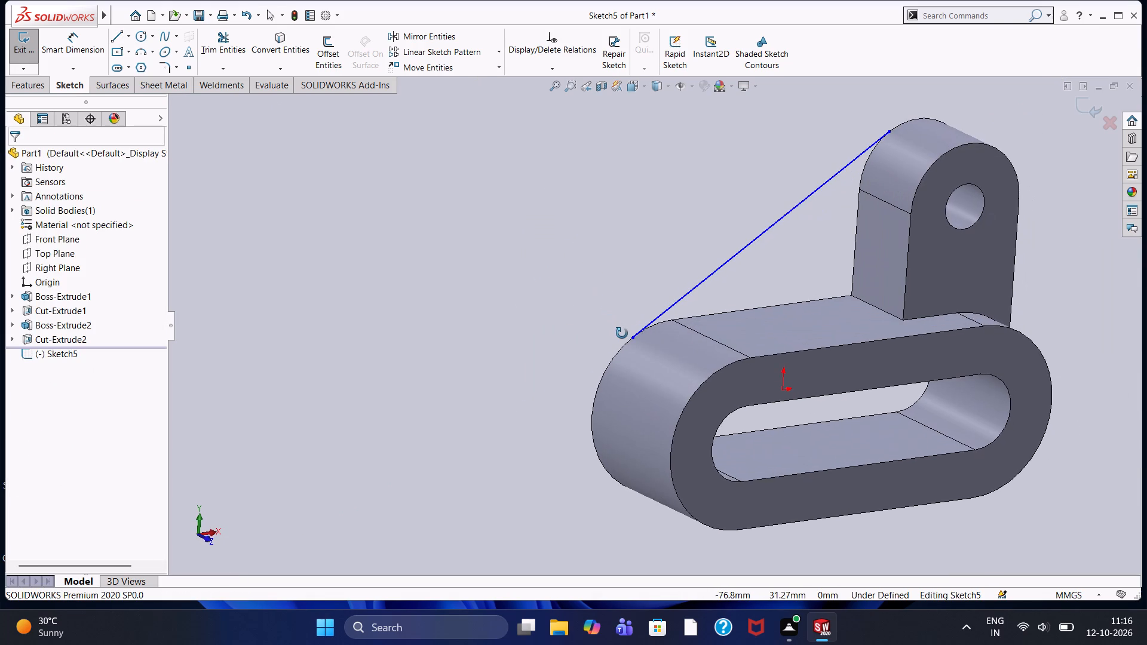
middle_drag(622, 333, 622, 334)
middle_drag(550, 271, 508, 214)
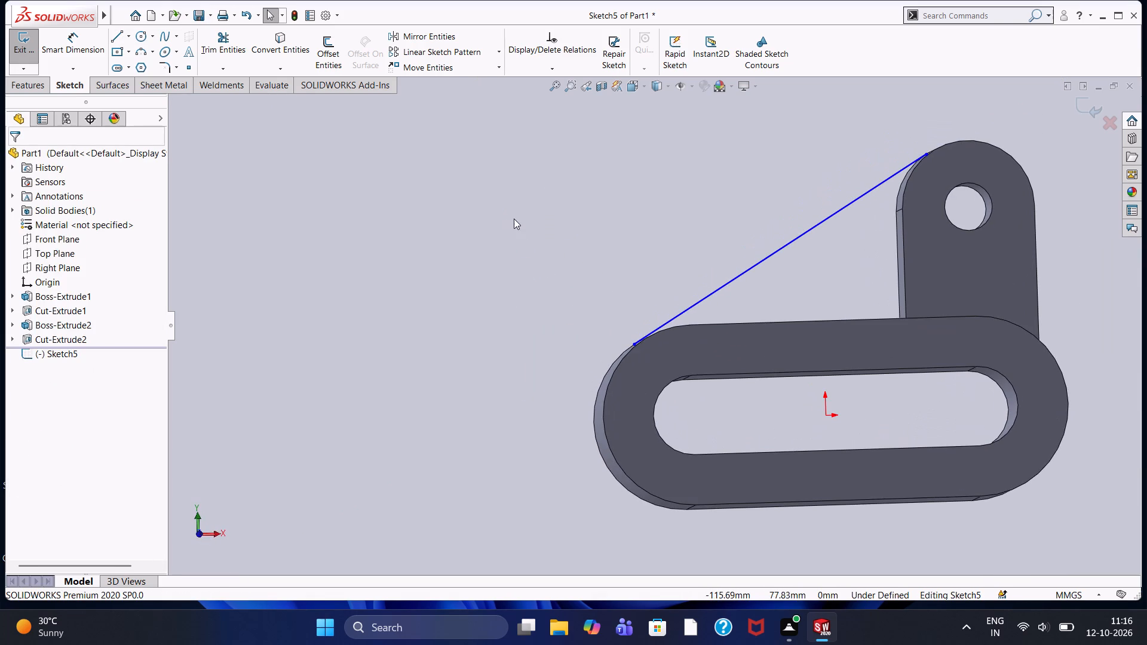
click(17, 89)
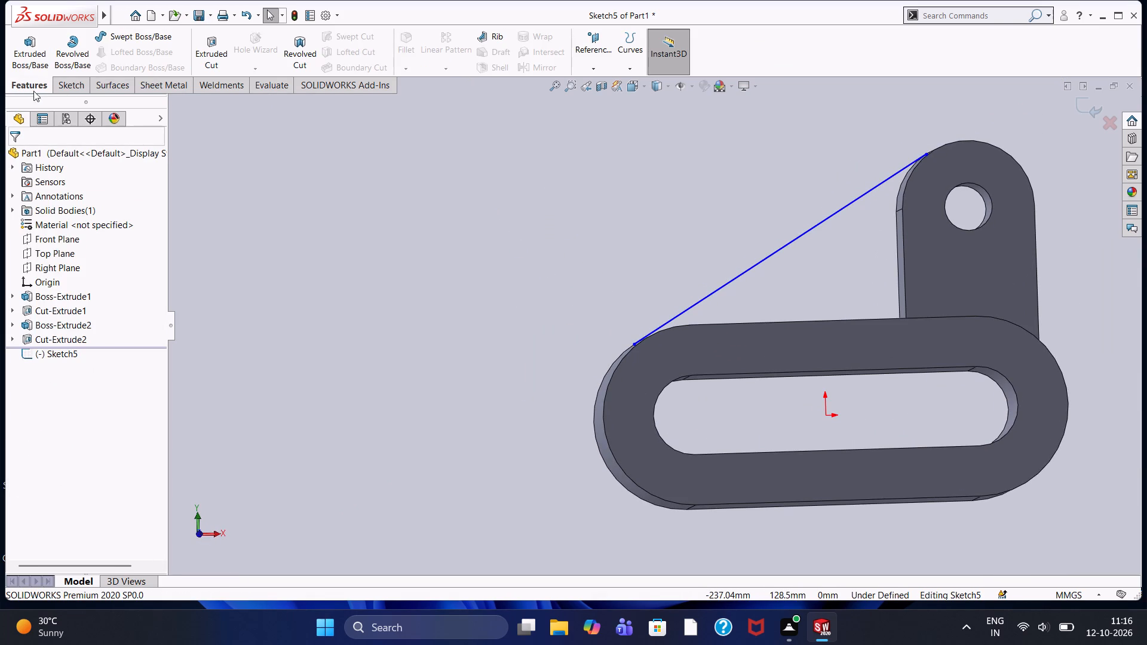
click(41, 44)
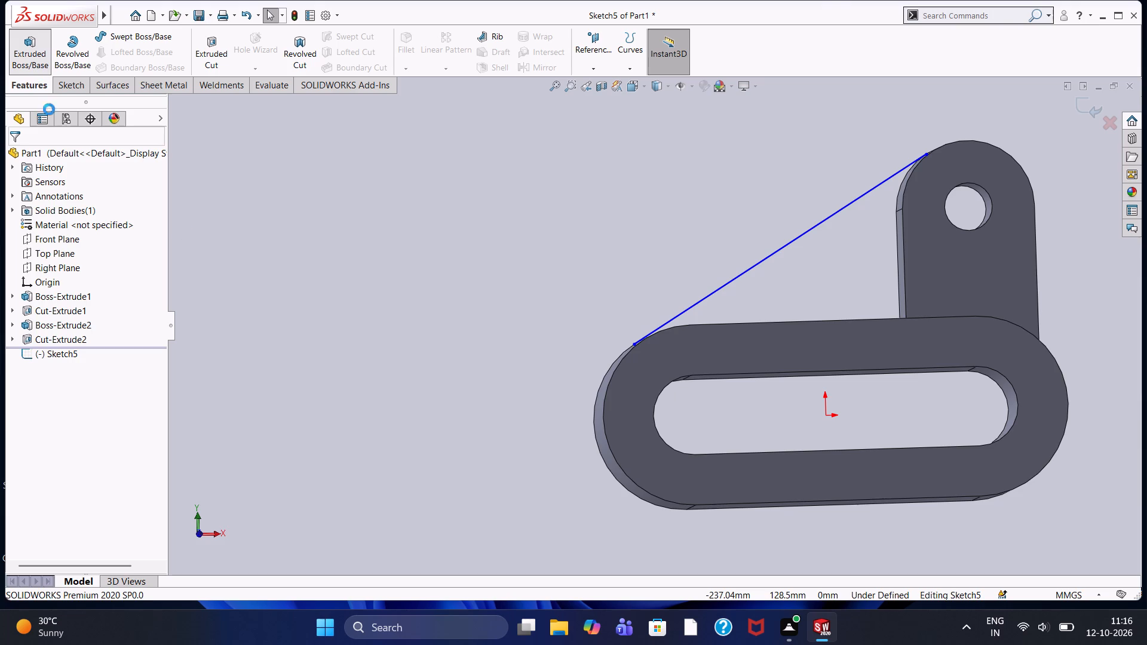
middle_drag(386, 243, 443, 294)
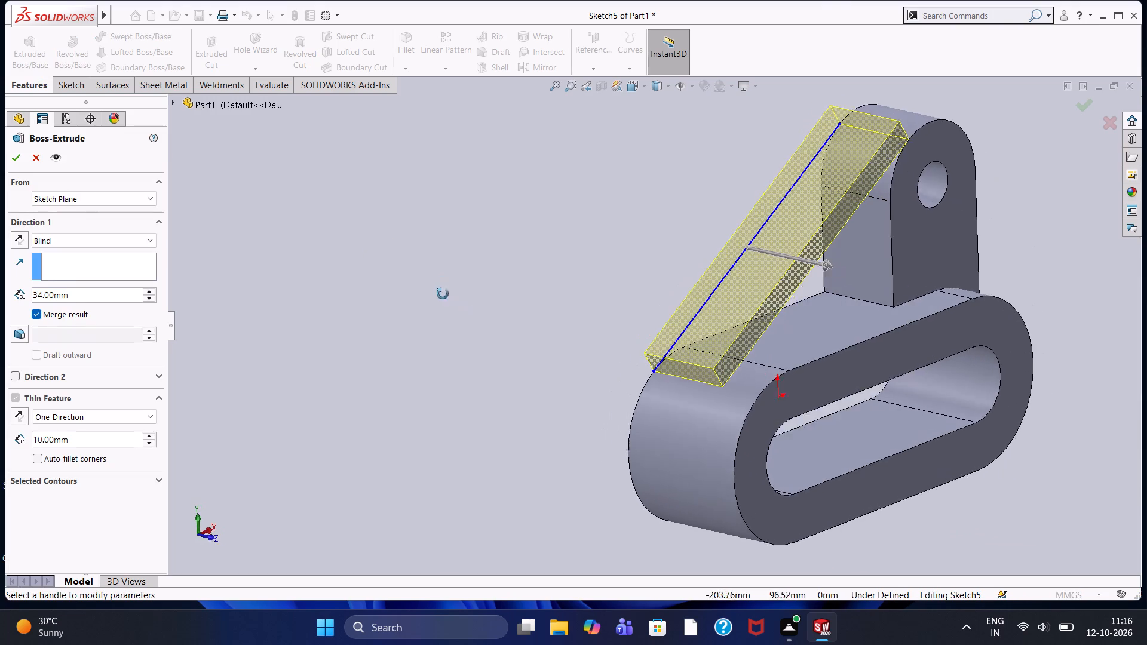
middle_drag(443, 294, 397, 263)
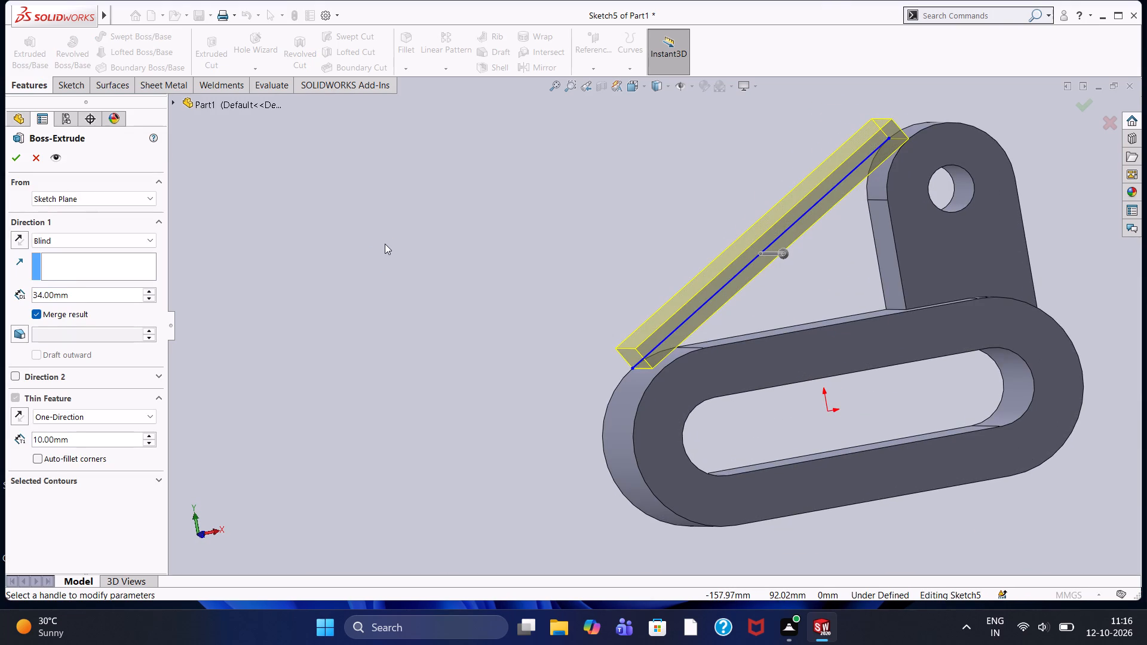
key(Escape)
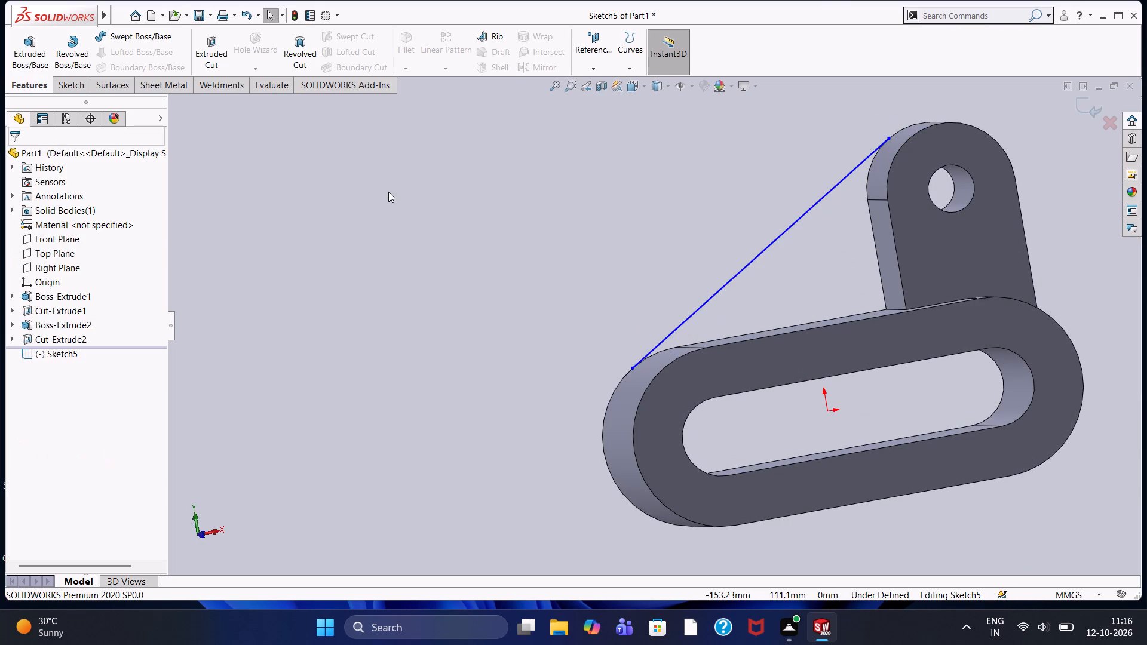
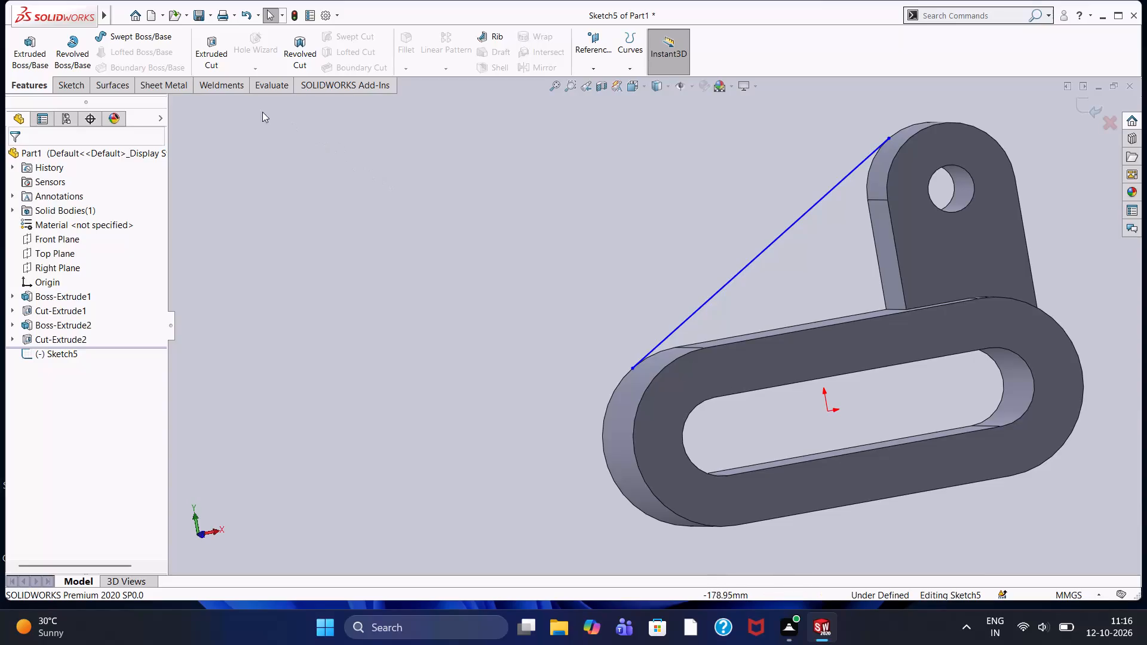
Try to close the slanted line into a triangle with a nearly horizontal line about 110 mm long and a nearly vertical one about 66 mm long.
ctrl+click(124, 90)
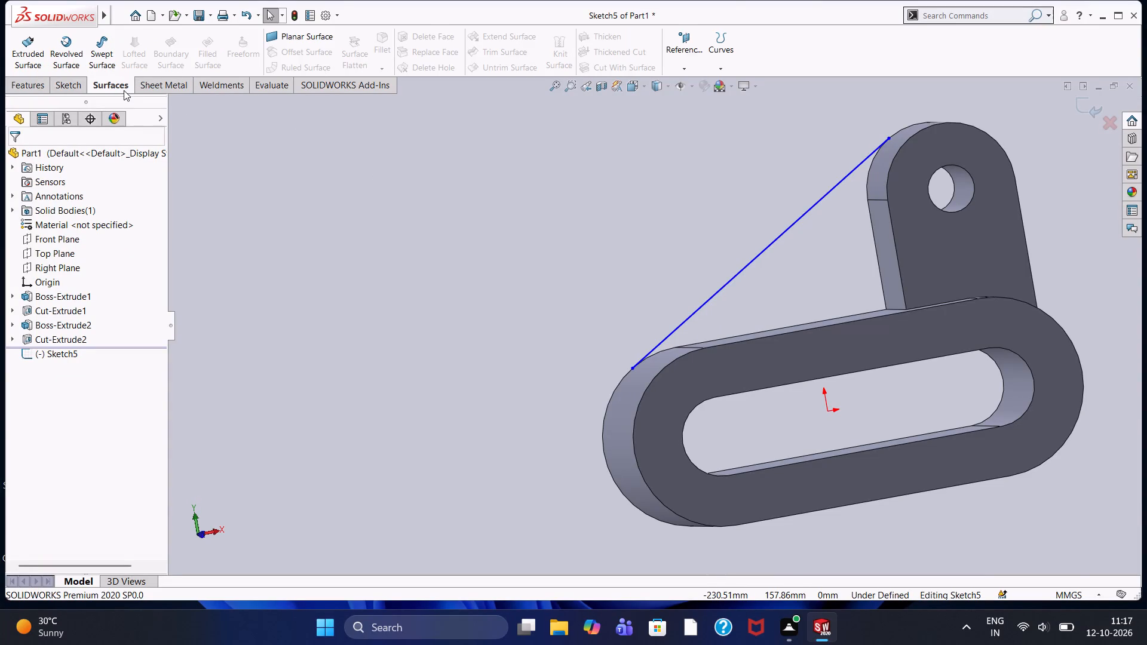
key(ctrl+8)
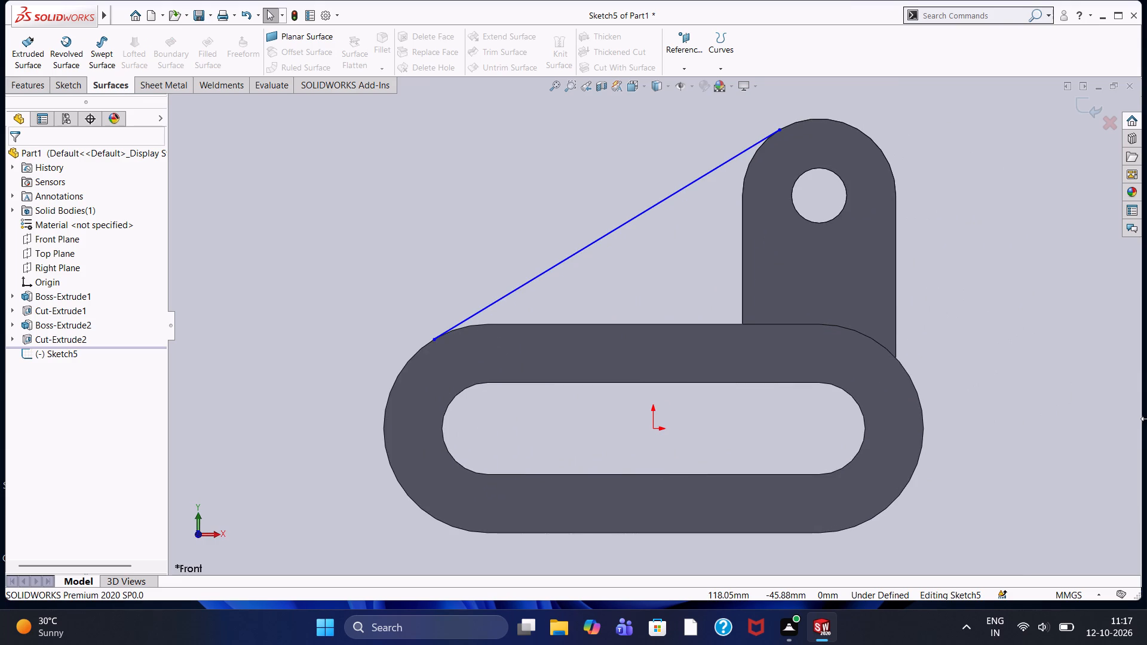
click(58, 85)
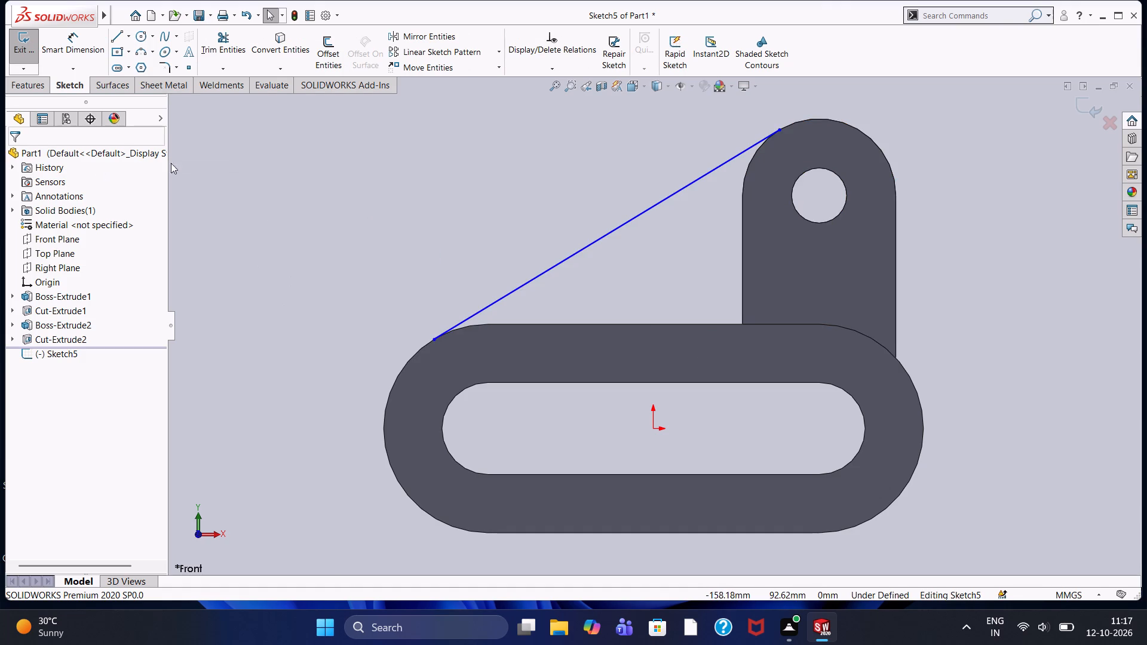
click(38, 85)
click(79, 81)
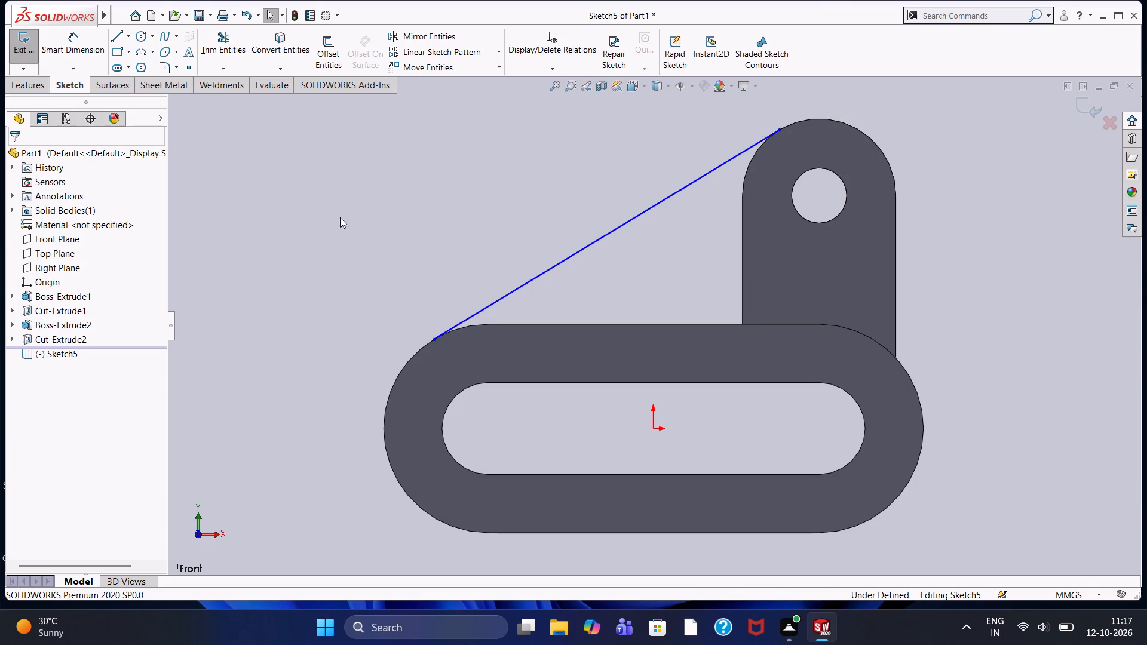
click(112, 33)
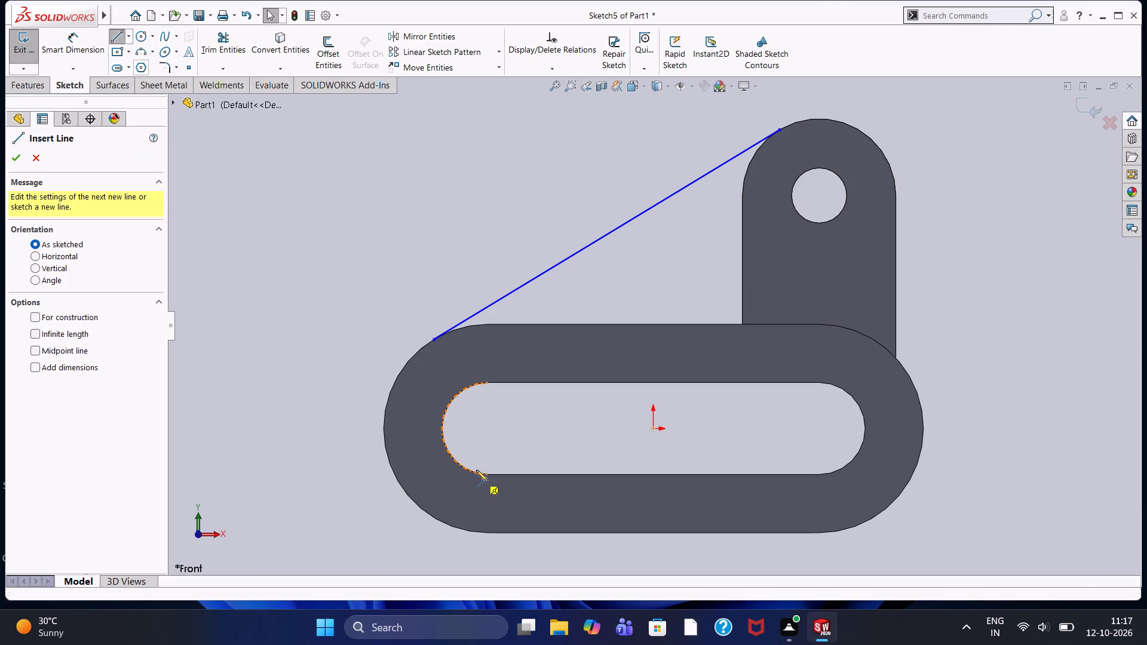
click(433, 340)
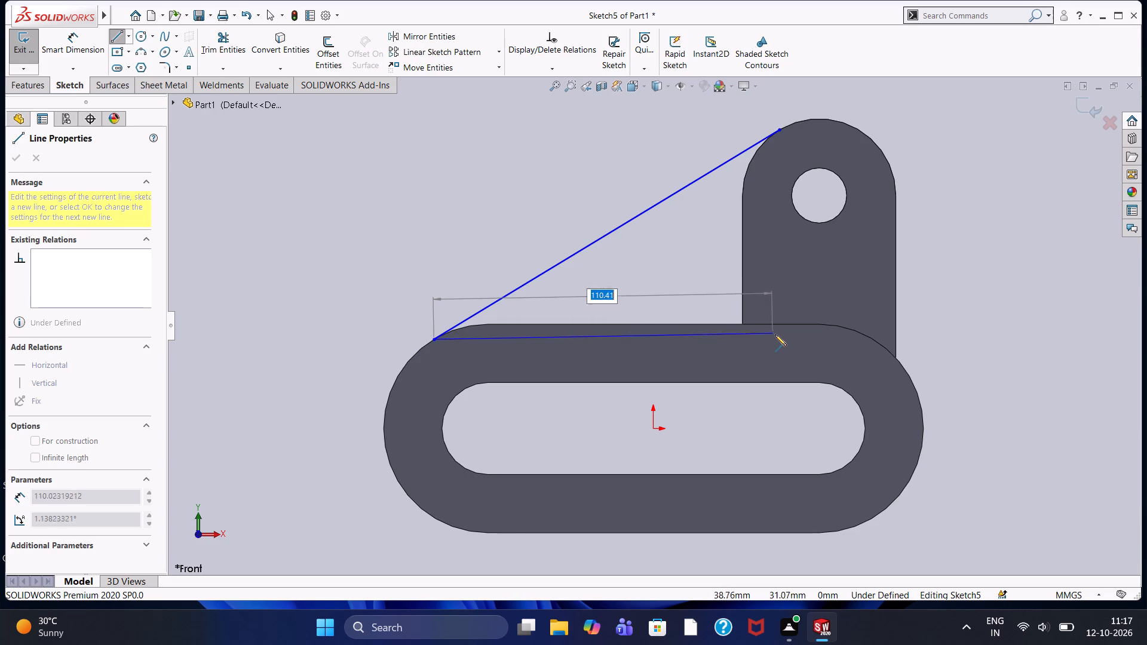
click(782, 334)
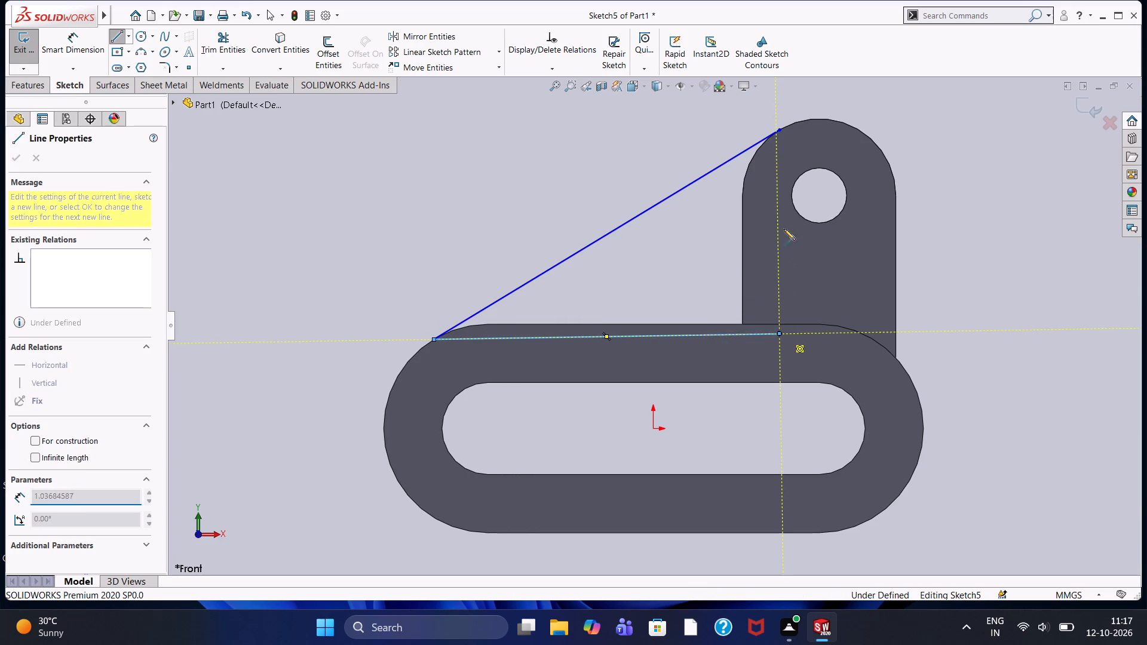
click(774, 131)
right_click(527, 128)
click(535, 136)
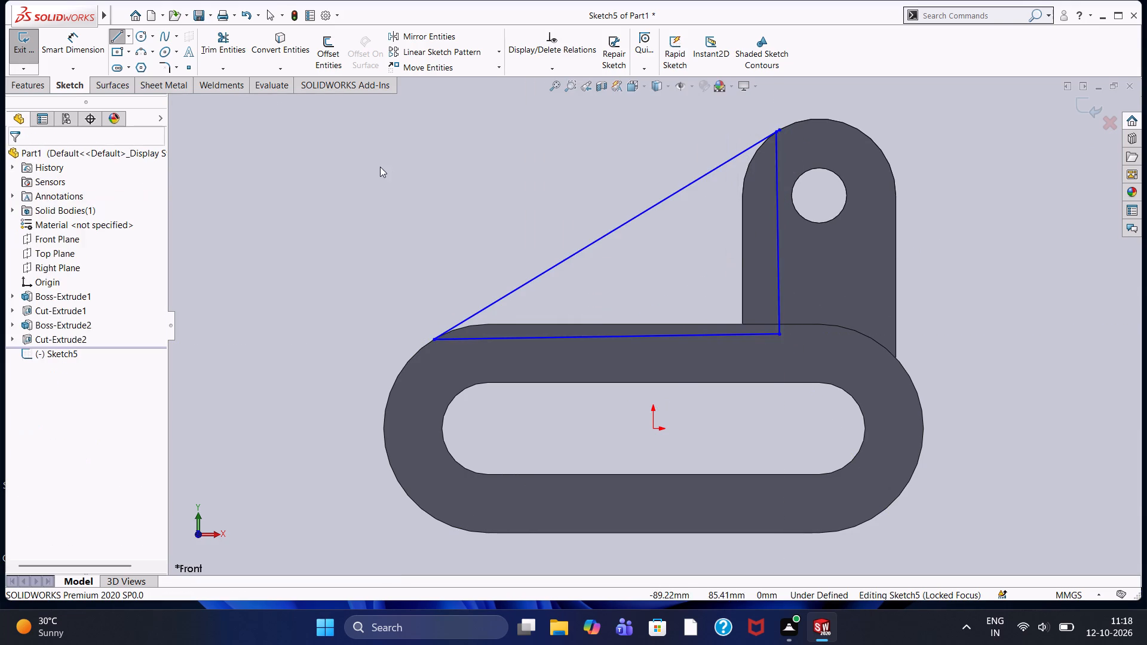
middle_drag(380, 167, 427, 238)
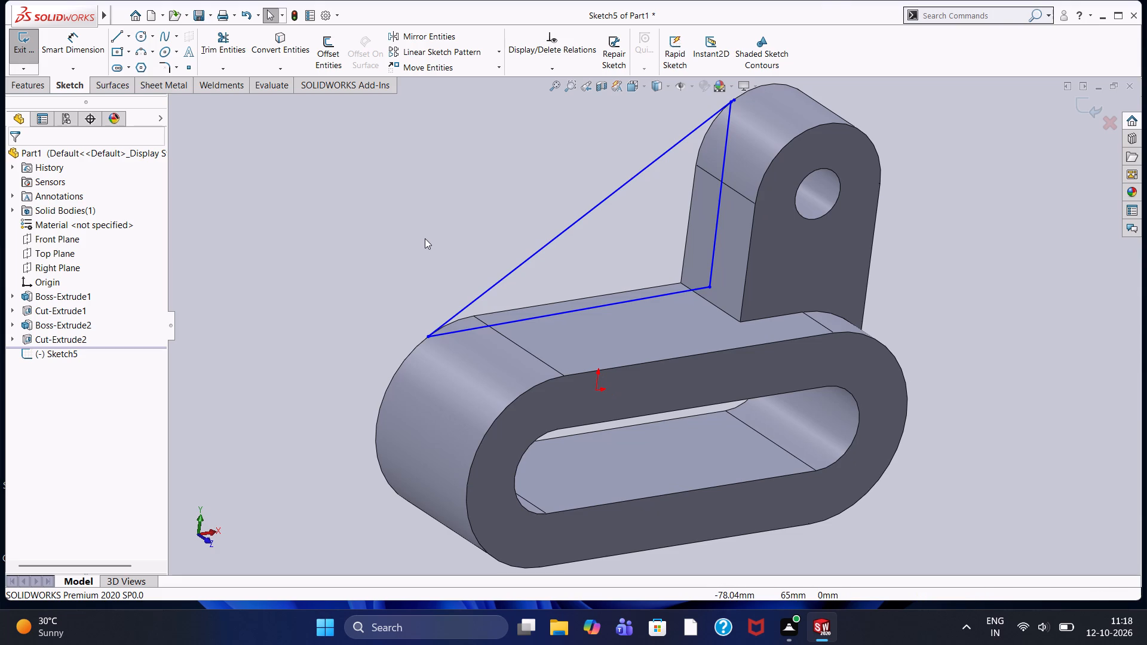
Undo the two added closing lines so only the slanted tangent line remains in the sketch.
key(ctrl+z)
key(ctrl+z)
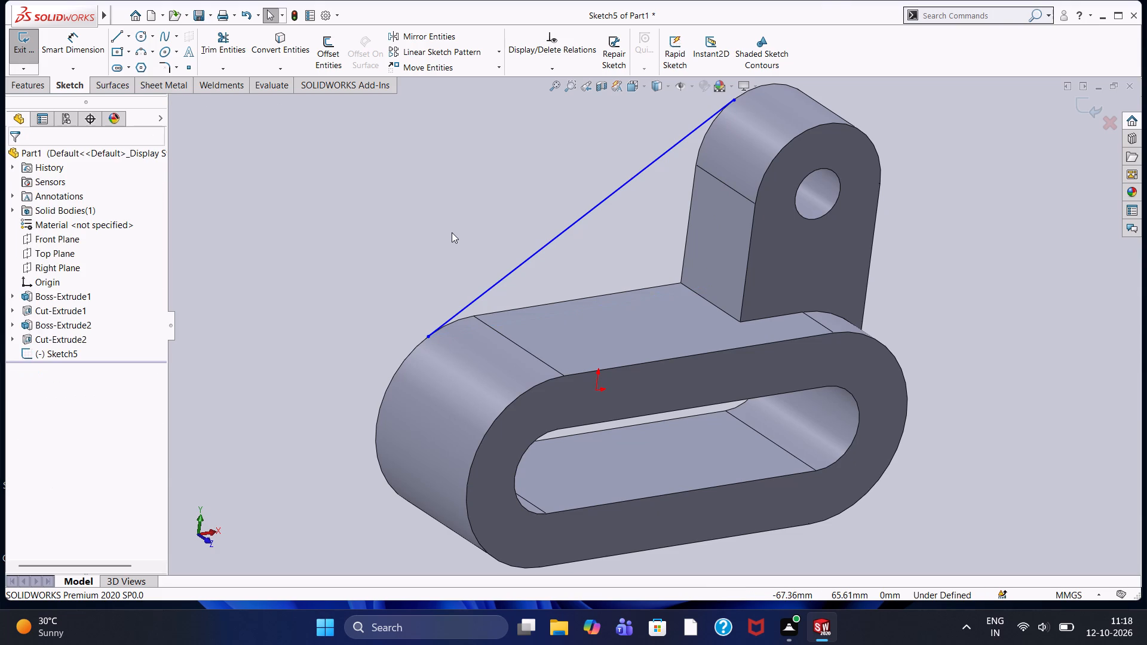
Create a 10 mm thick rib from the slanted line, with first-side thickness, extruded parallel to the sketch with the material side flipped.
key(ctrl+8)
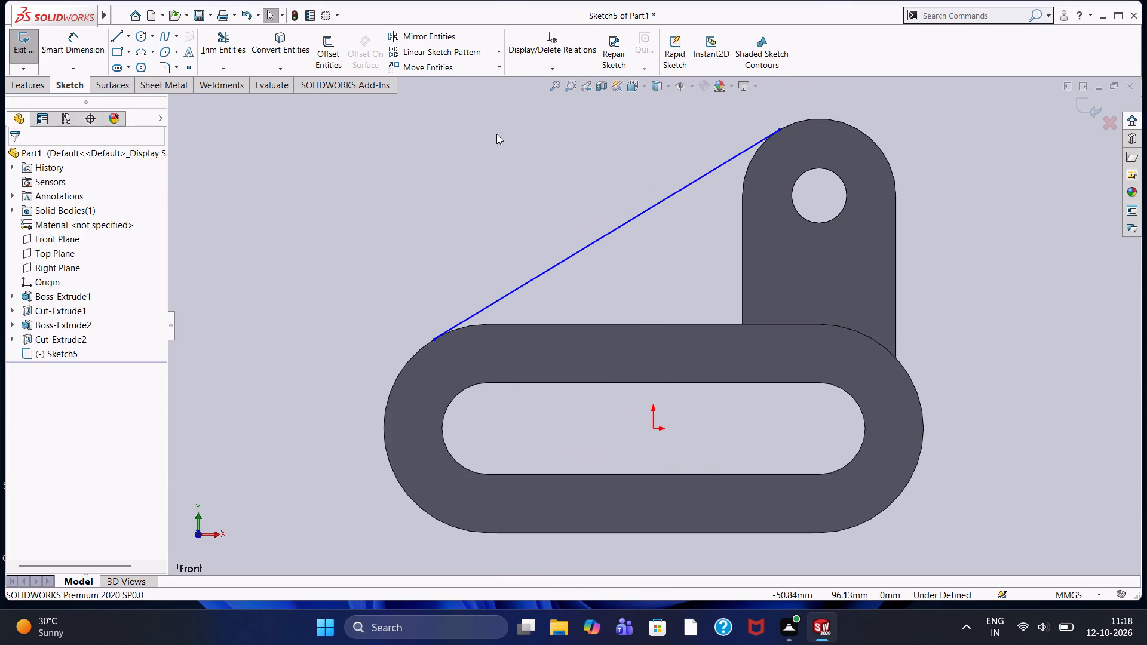
click(494, 185)
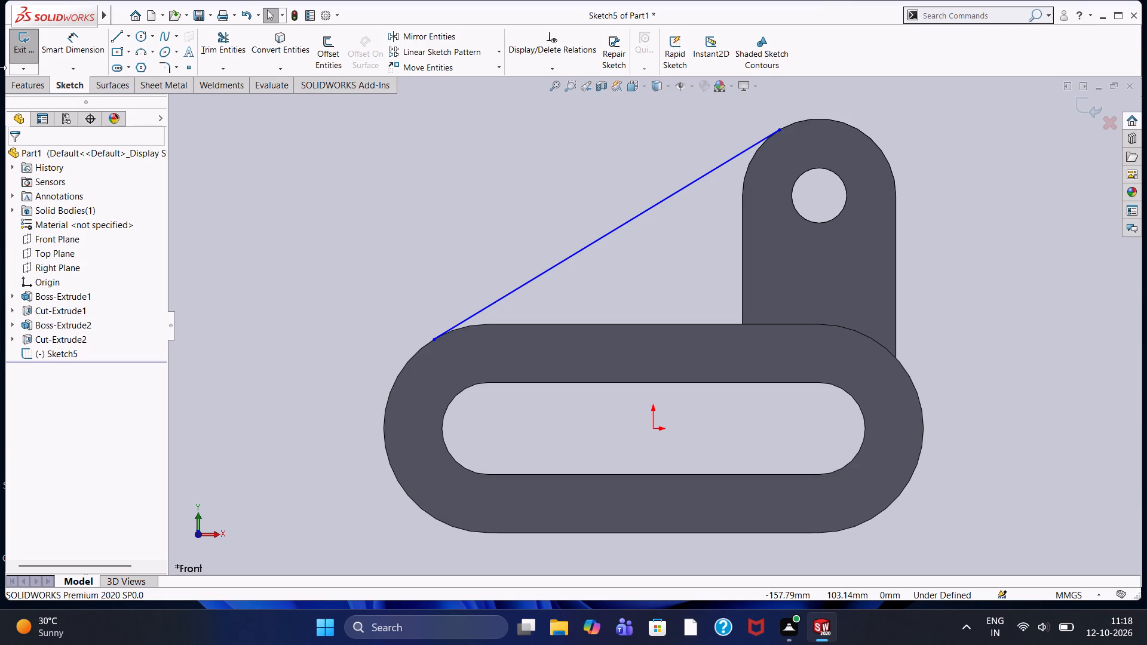
click(33, 89)
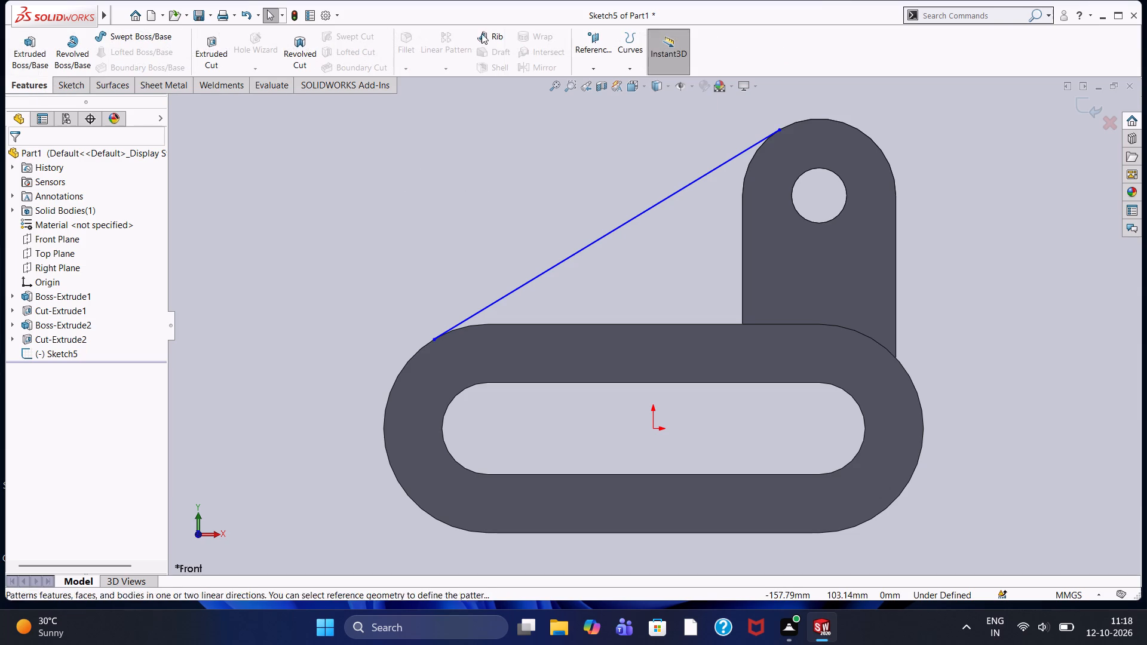
click(494, 35)
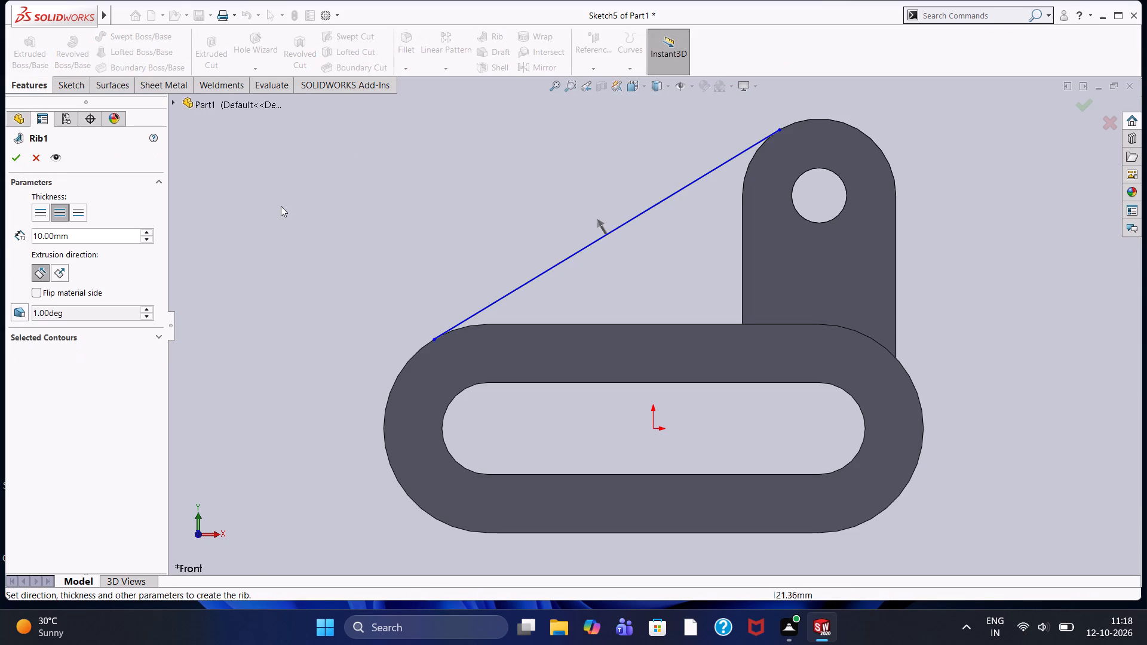
middle_drag(137, 231, 223, 294)
middle_drag(264, 224, 323, 286)
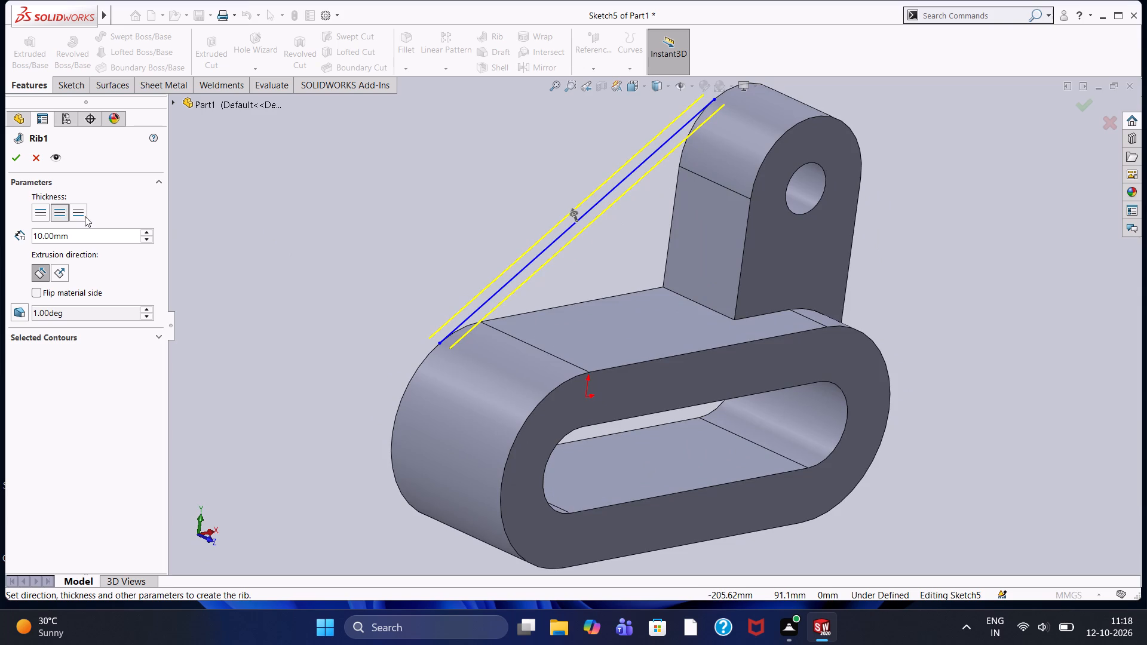
click(85, 217)
click(45, 213)
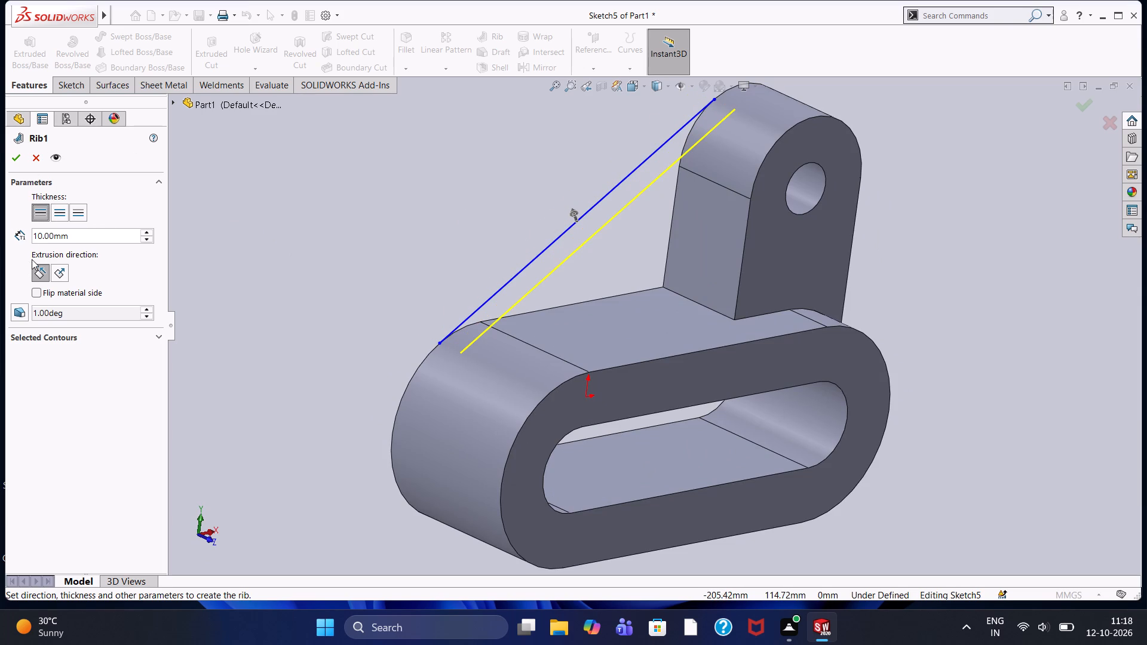
click(32, 294)
middle_drag(436, 222, 345, 178)
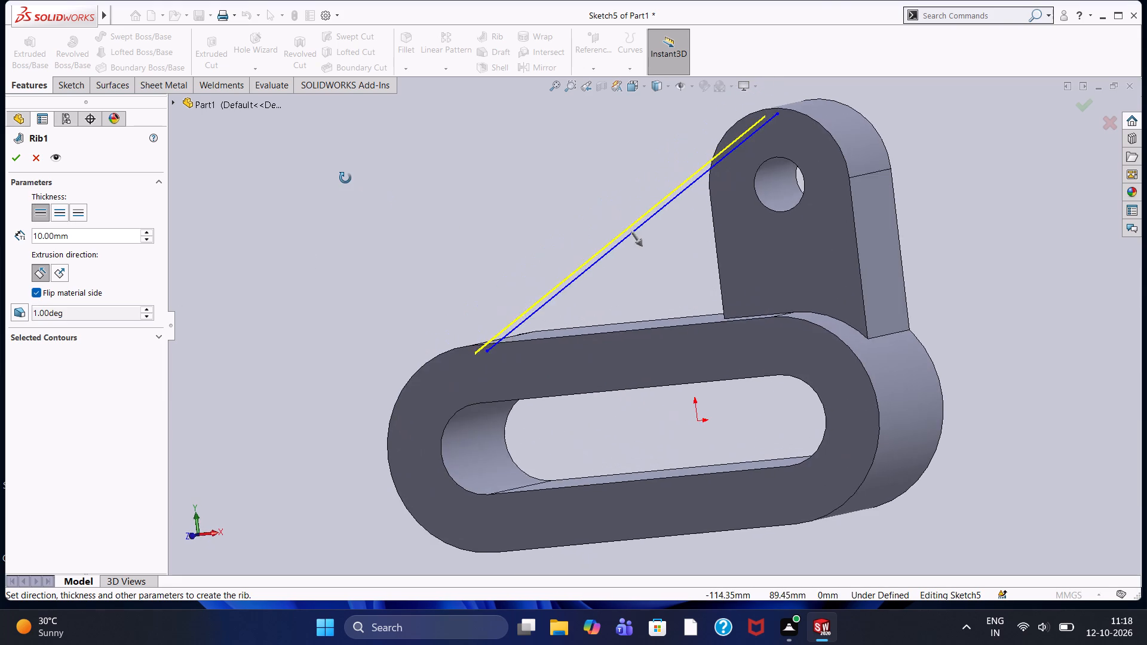
middle_drag(345, 178, 364, 192)
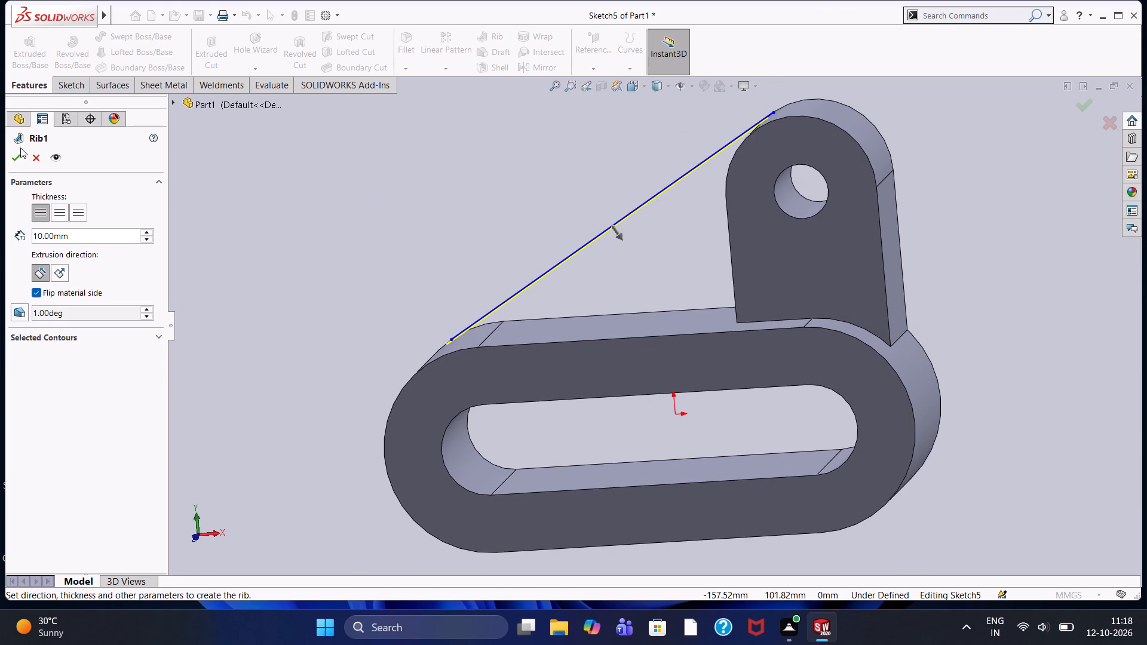
click(13, 155)
click(328, 232)
Examine the rib and where it meets the arched boss and the slotted body from several angles.
middle_click(346, 216)
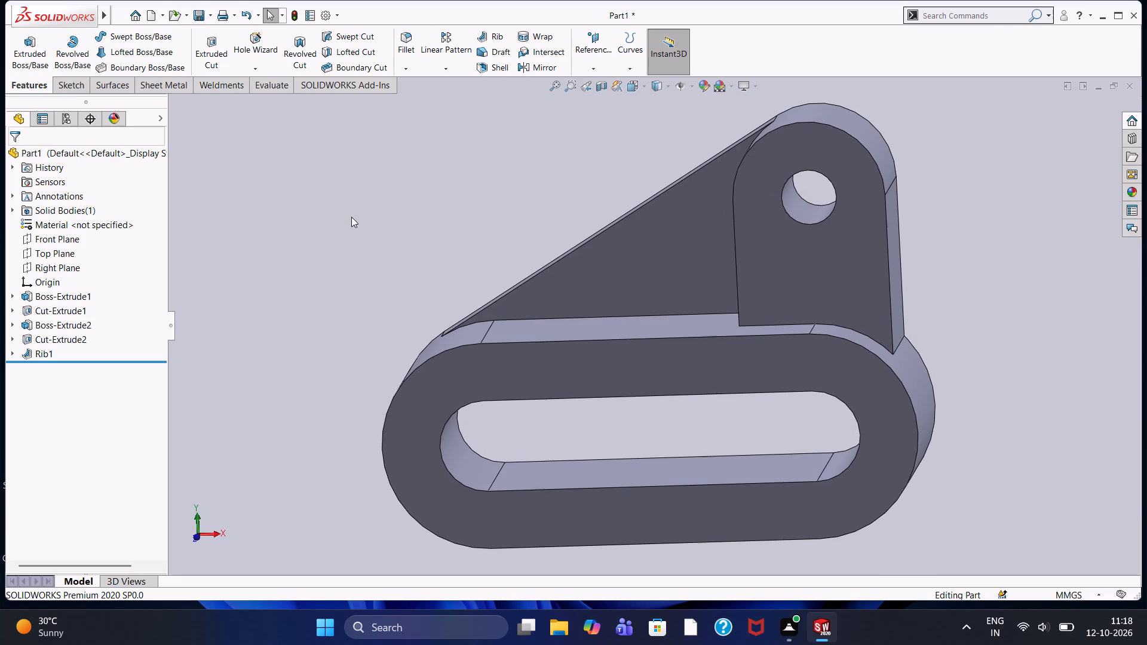
scroll(492, 231, up, 1)
scroll(492, 231, down, 1)
middle_drag(501, 235, 525, 196)
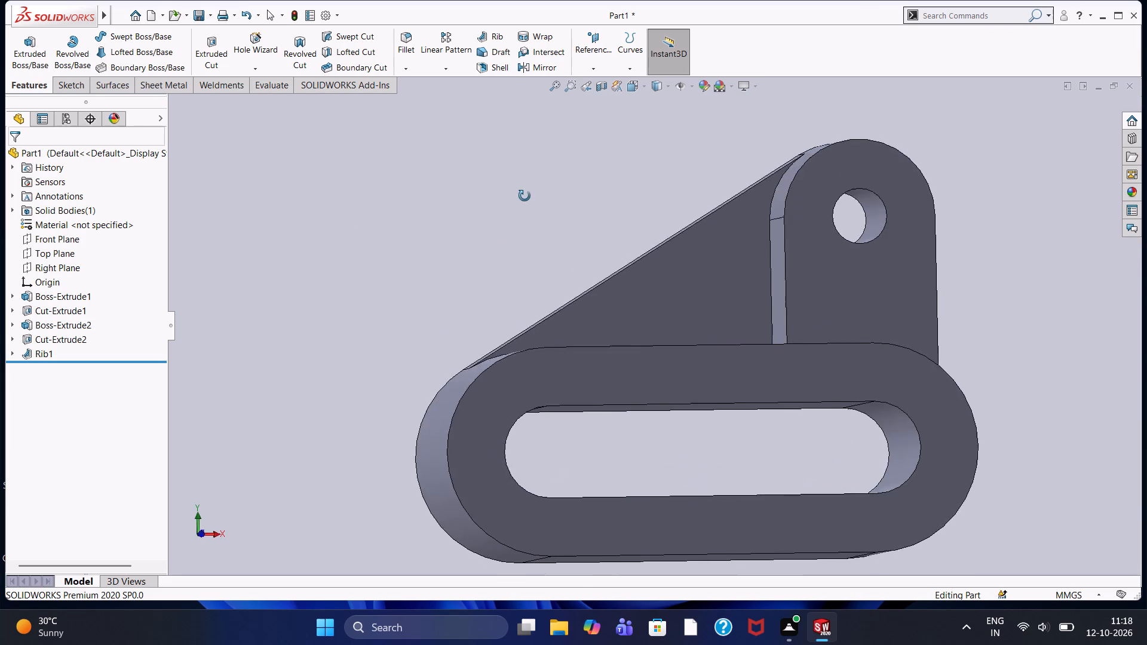
middle_drag(525, 196, 516, 200)
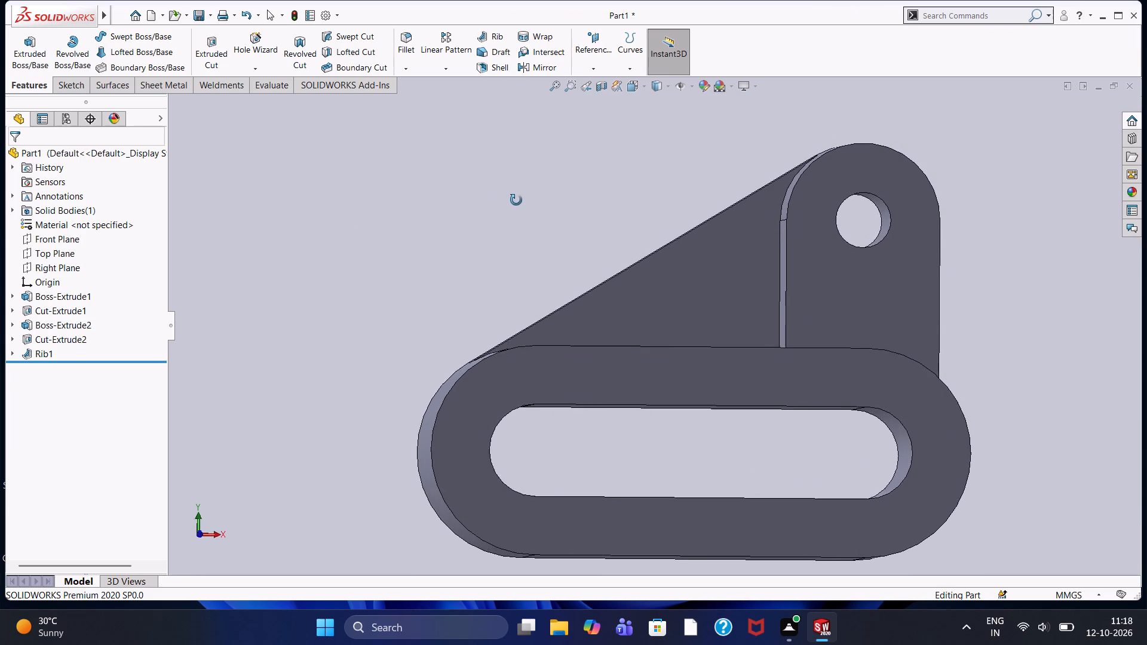
middle_drag(516, 200, 516, 200)
scroll(583, 241, up, 1)
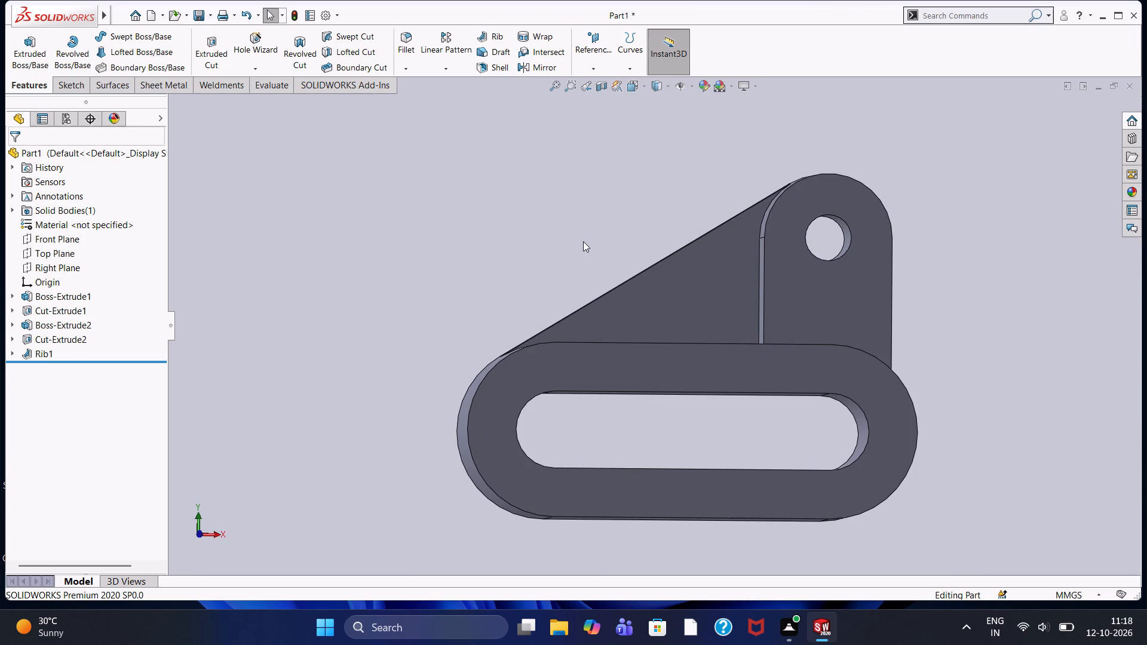
scroll(717, 291, down, 3)
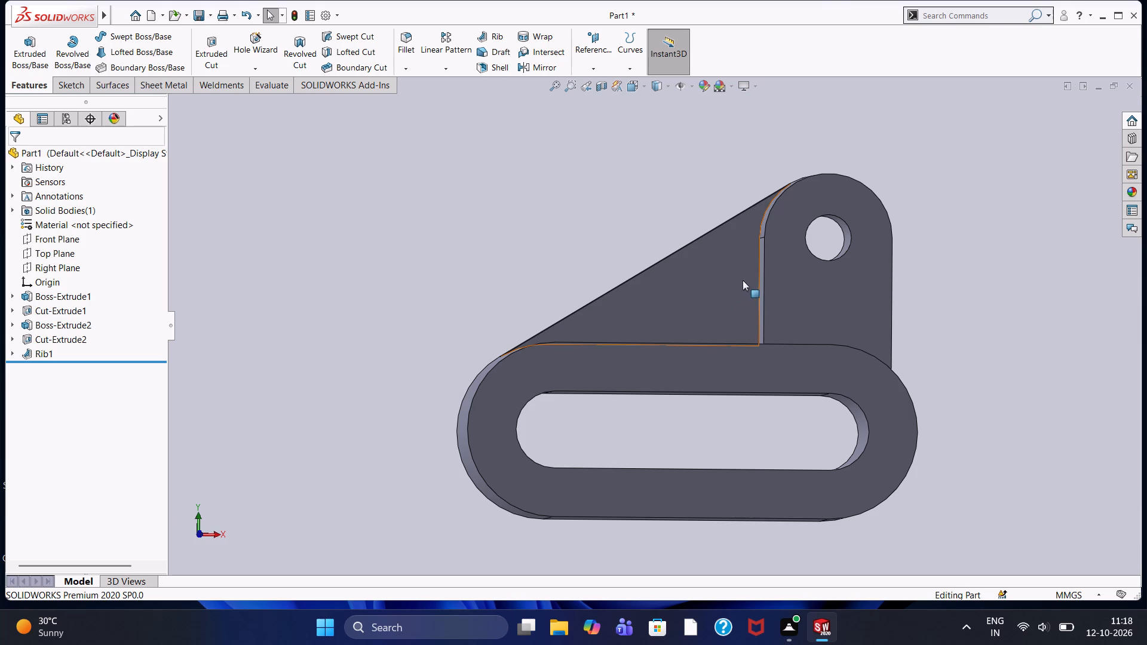
scroll(590, 220, up, 2)
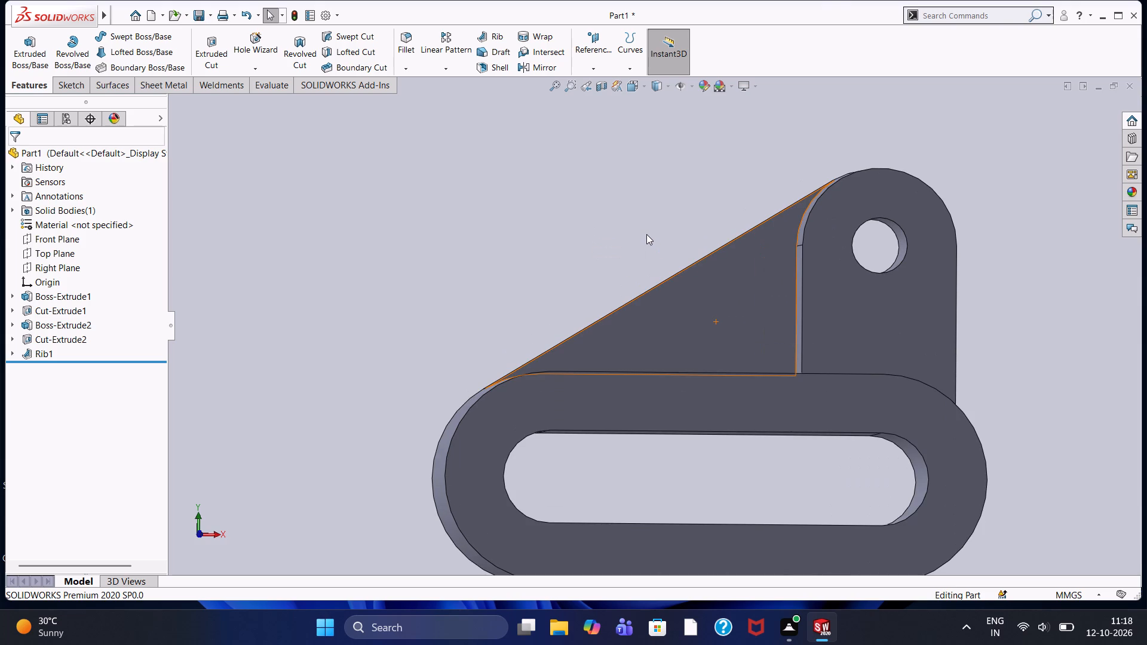
scroll(634, 225, up, 1)
scroll(633, 225, down, 2)
scroll(645, 238, up, 1)
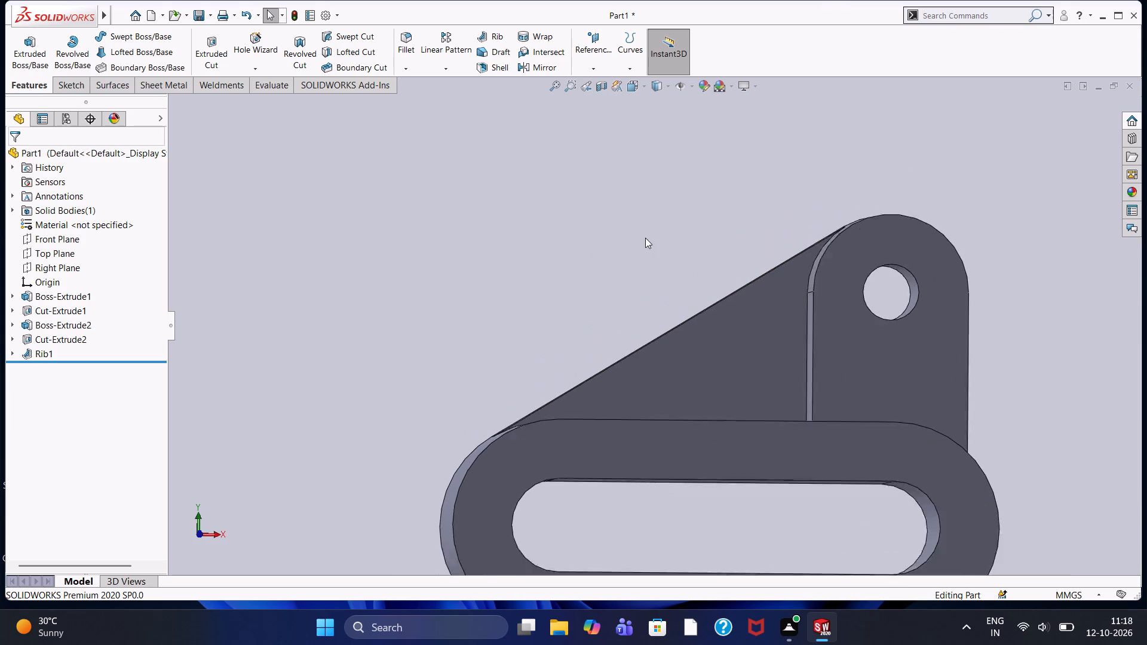
scroll(645, 238, up, 1)
scroll(673, 281, up, 1)
scroll(694, 460, down, 2)
scroll(704, 453, up, 1)
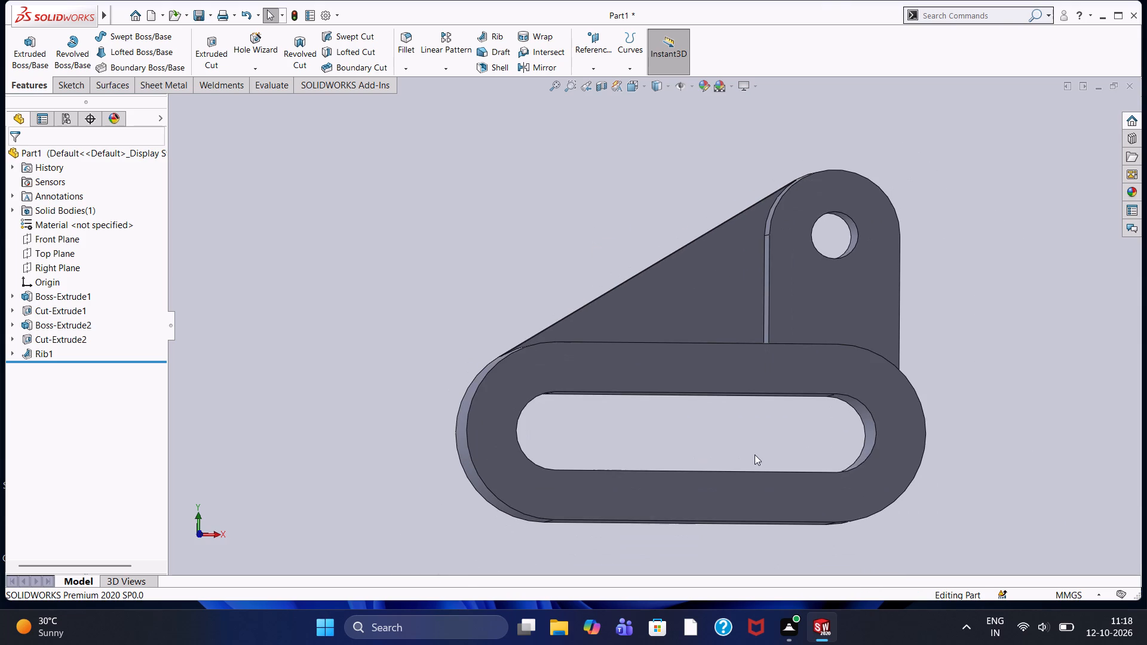
scroll(734, 449, up, 1)
scroll(694, 424, down, 2)
scroll(671, 402, up, 1)
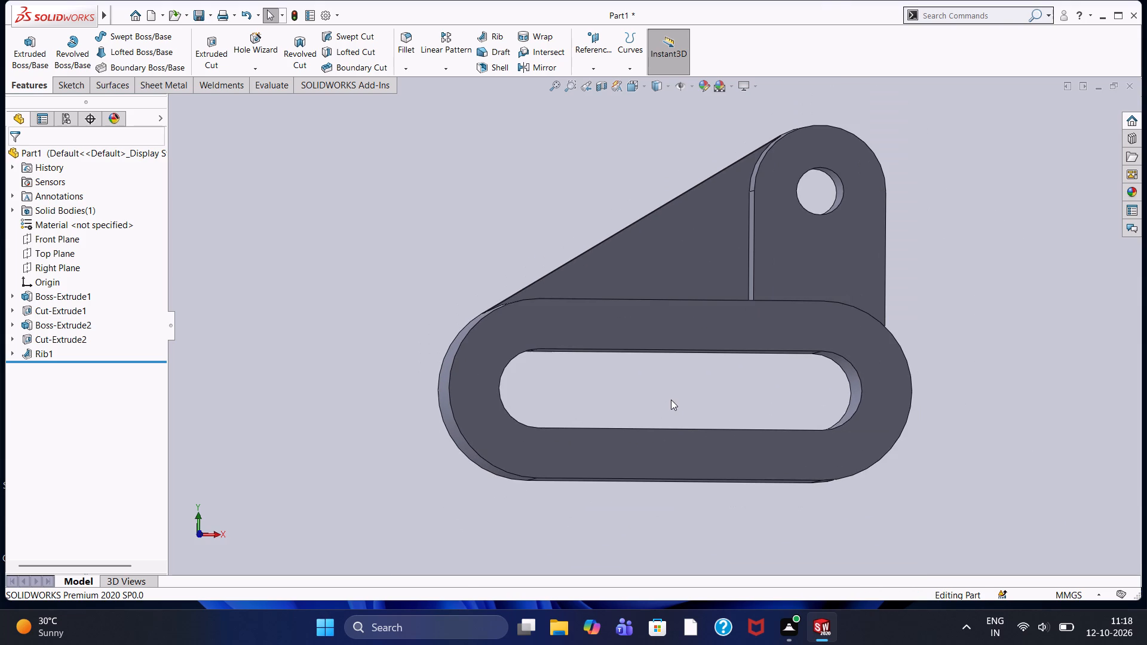
middle_drag(459, 223, 475, 291)
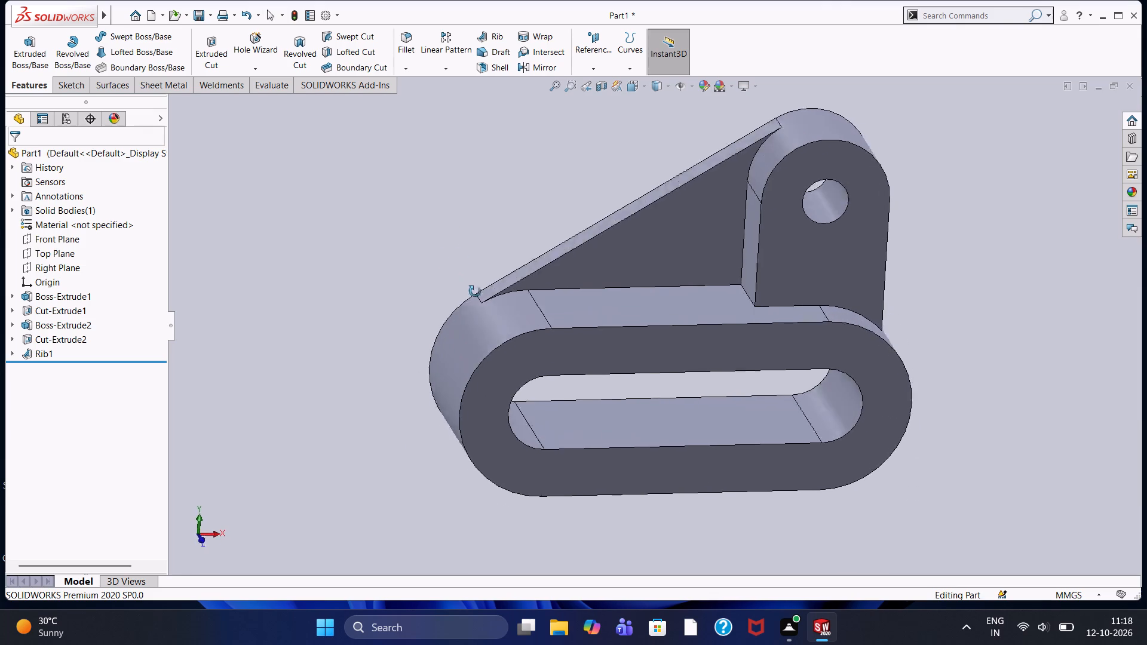
middle_drag(475, 291, 460, 269)
scroll(599, 216, up, 1)
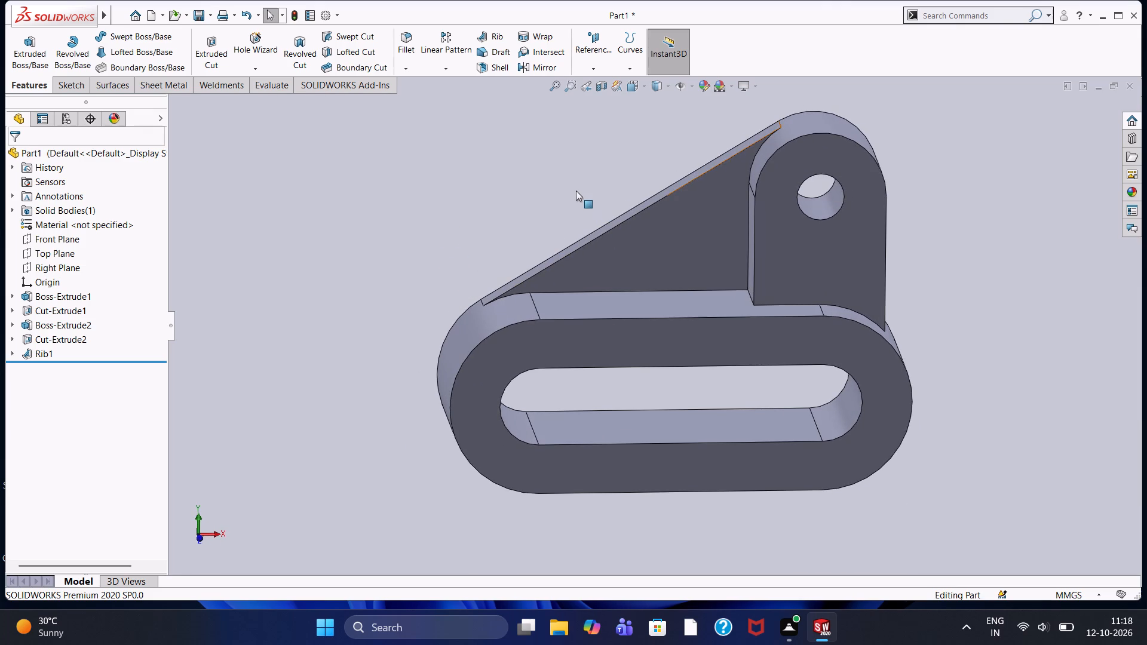
middle_drag(576, 191, 560, 157)
middle_drag(560, 183, 551, 153)
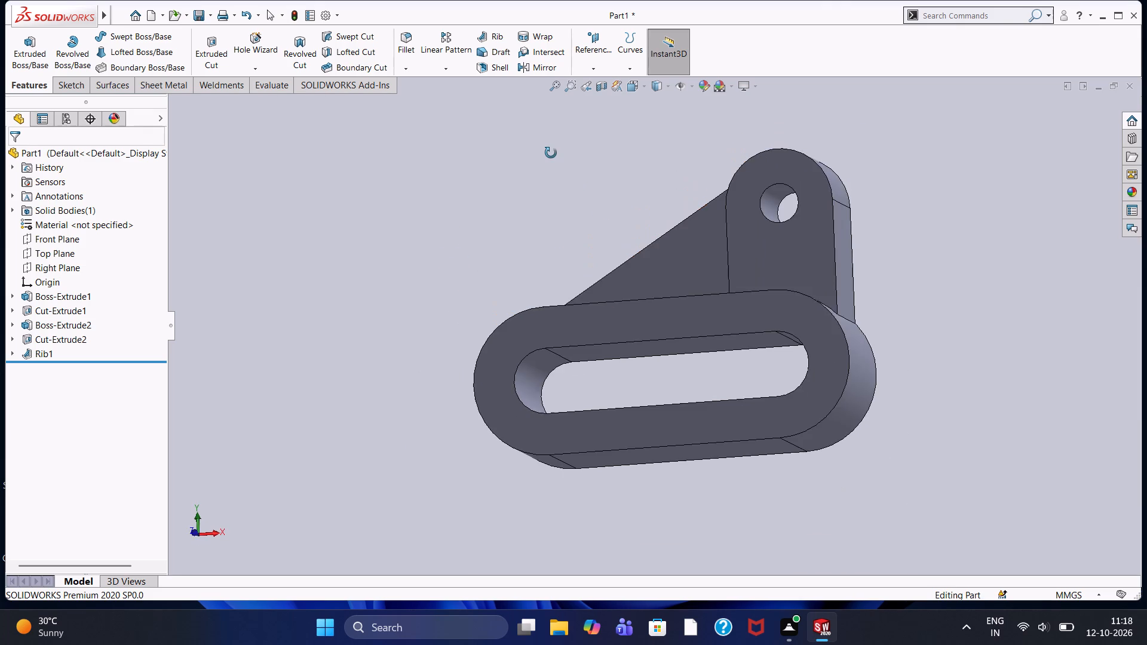
middle_drag(551, 153, 585, 192)
scroll(813, 254, down, 3)
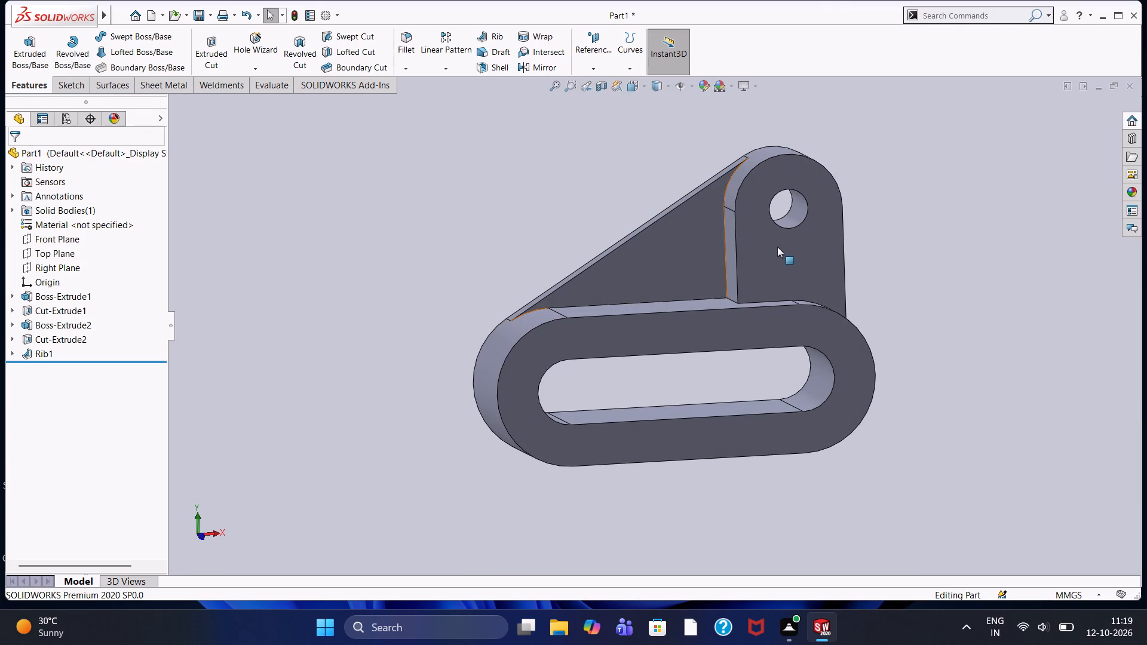
scroll(777, 247, down, 2)
scroll(777, 232, up, 1)
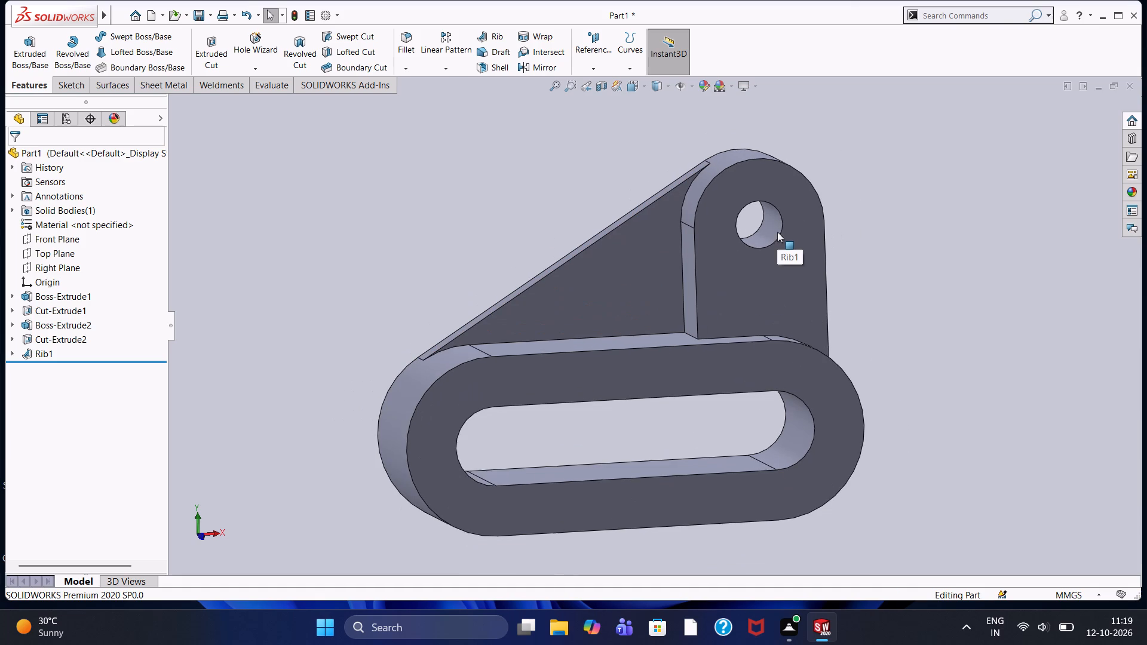
middle_drag(518, 223, 504, 217)
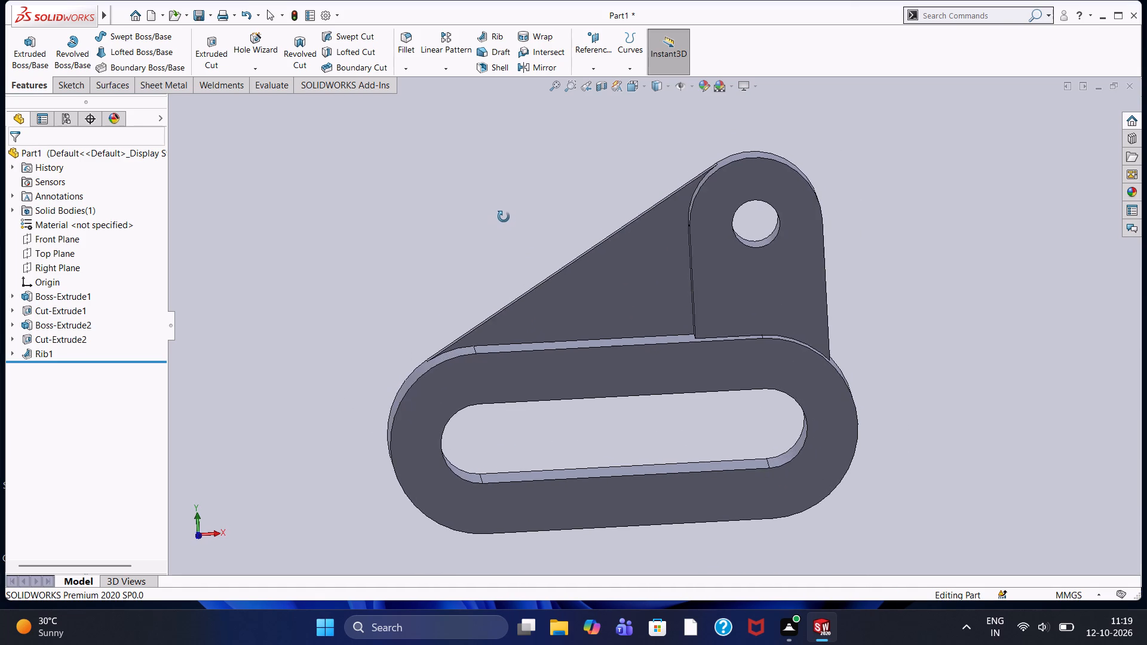
middle_drag(504, 217, 498, 213)
scroll(548, 220, down, 1)
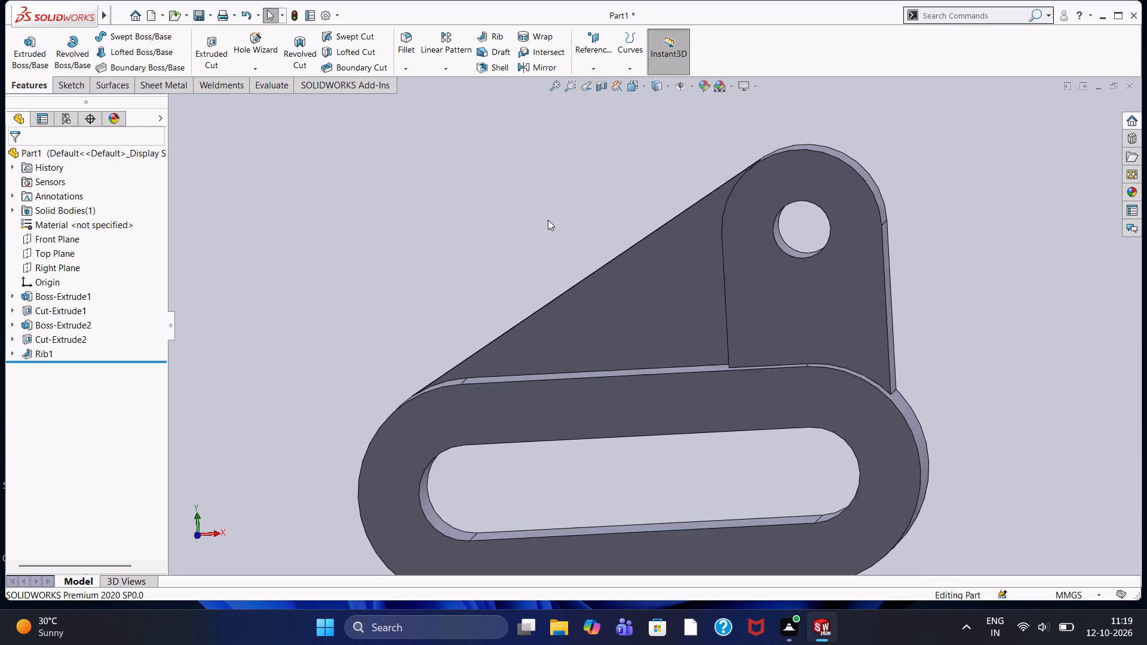
Examine the rib's sloped edge and its junctions with the pivot boss and slotted body from several oblique angles.
scroll(548, 220, down, 1)
scroll(611, 238, up, 2)
scroll(773, 429, down, 2)
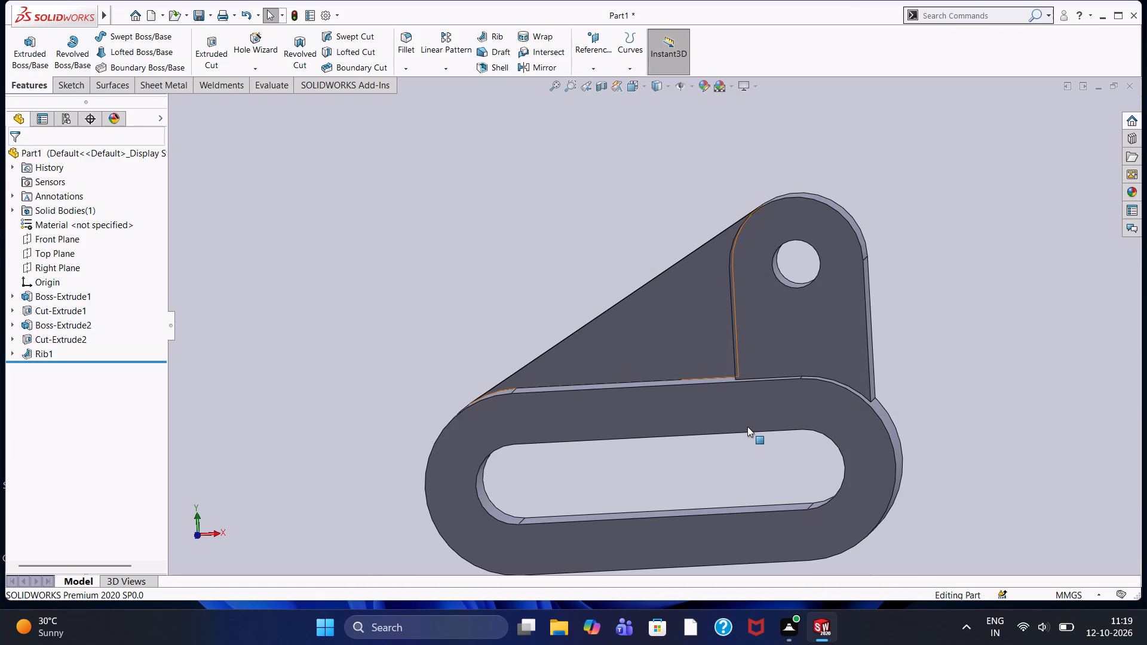
scroll(743, 469, up, 1)
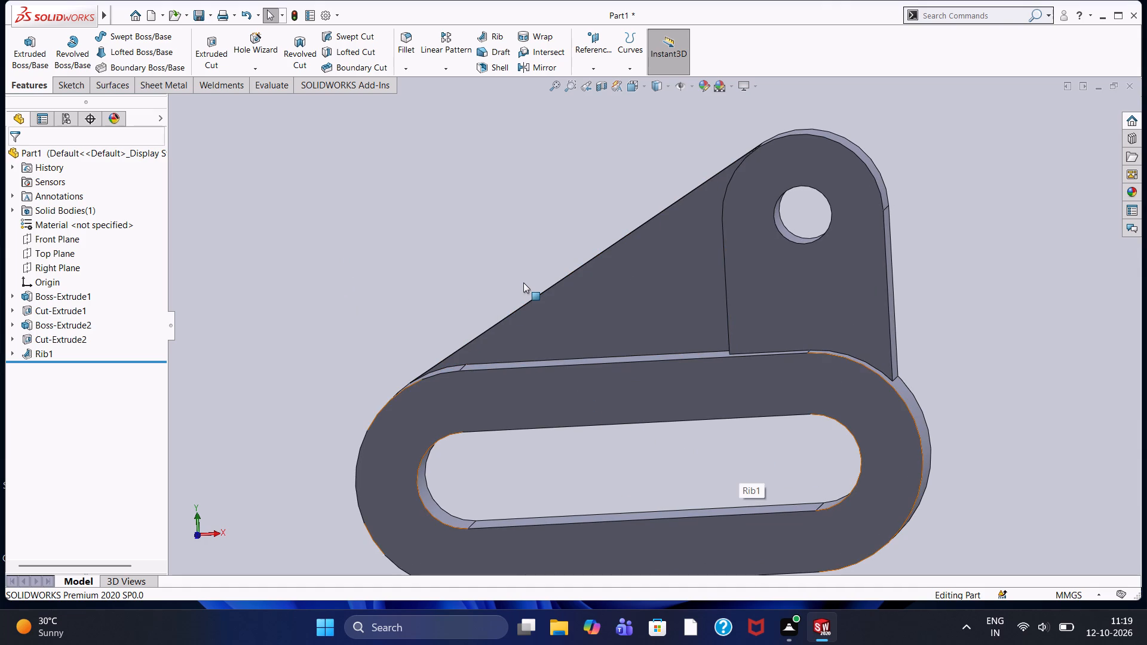
middle_drag(471, 246, 499, 273)
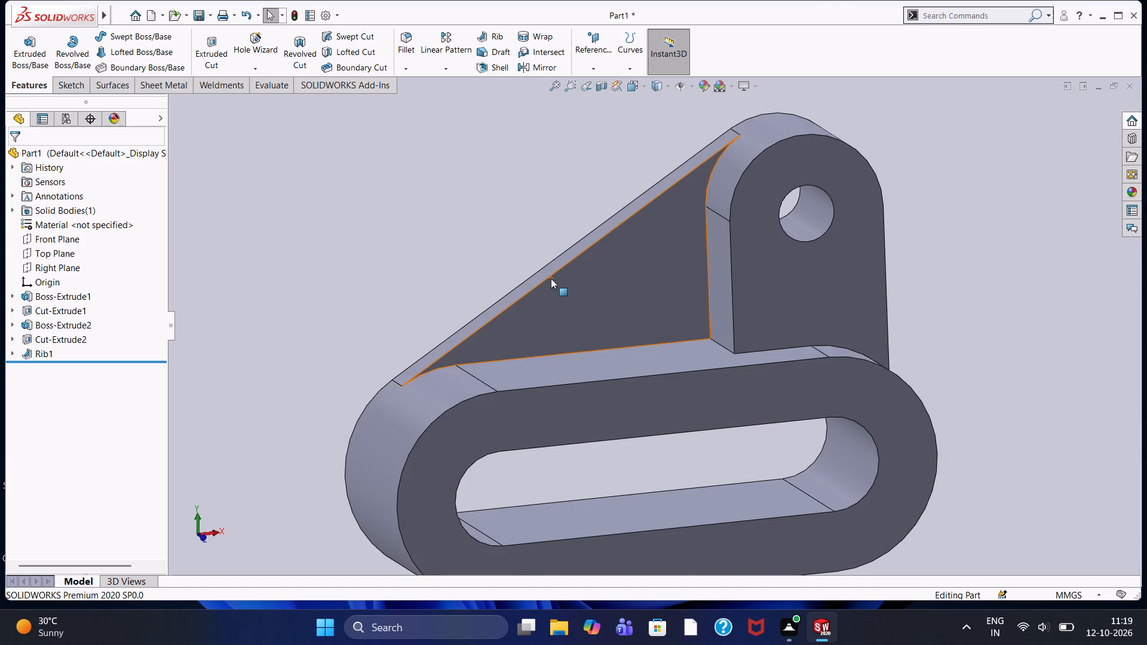
middle_drag(452, 246, 447, 244)
middle_drag(447, 244, 431, 235)
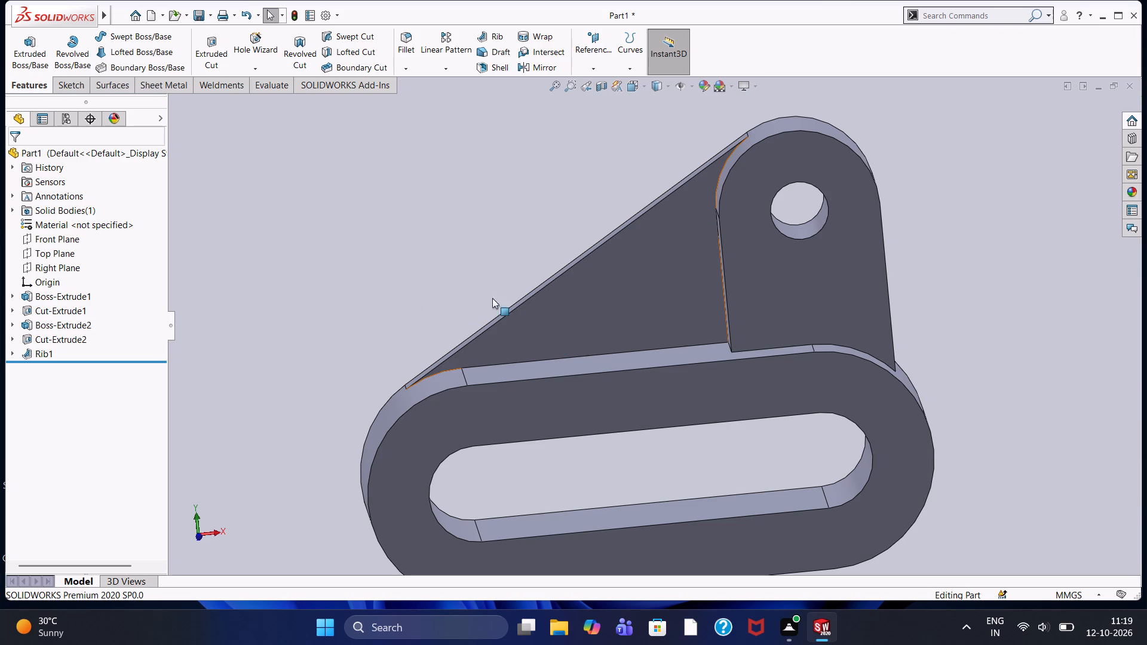
scroll(479, 265, up, 1)
scroll(642, 443, up, 1)
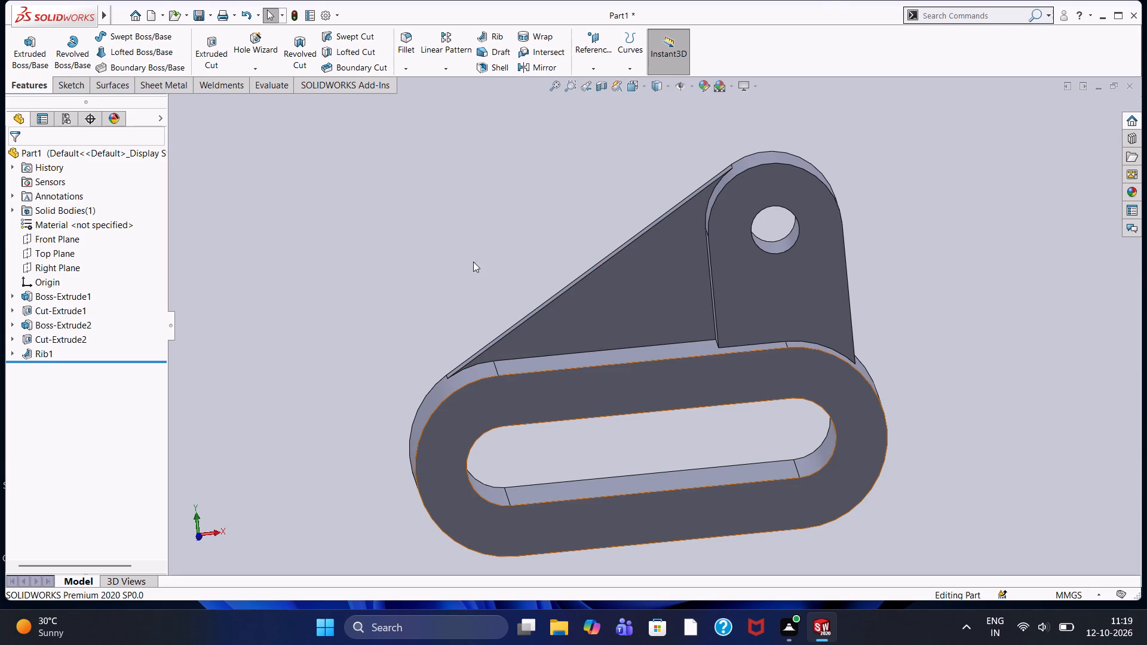
middle_drag(464, 257, 474, 259)
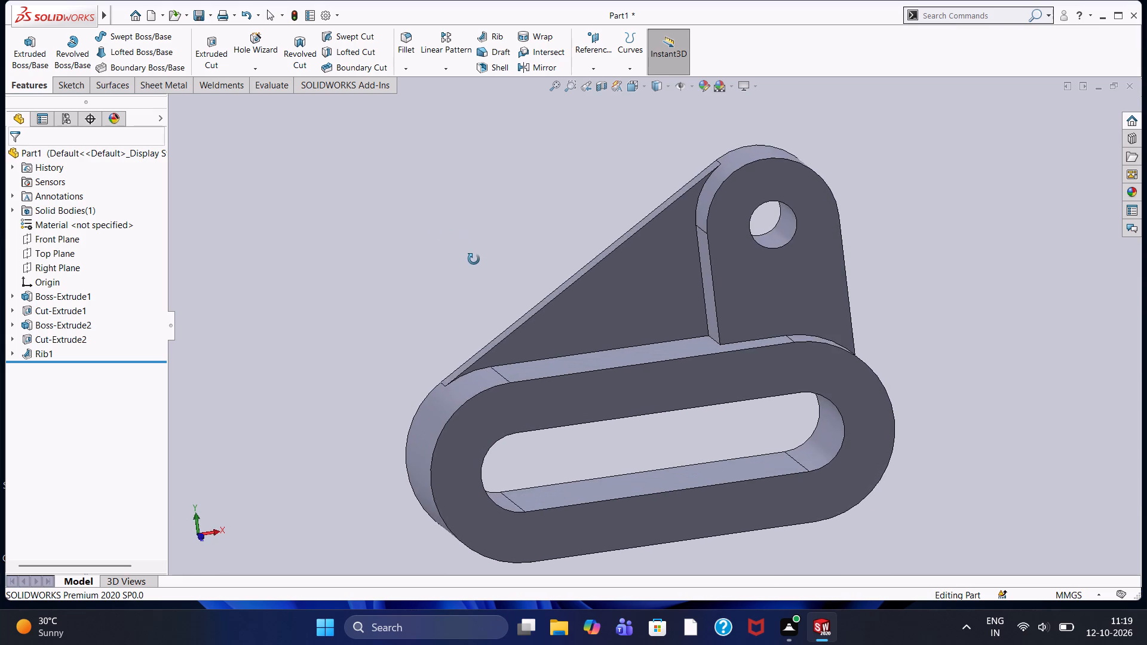
middle_drag(474, 259, 468, 281)
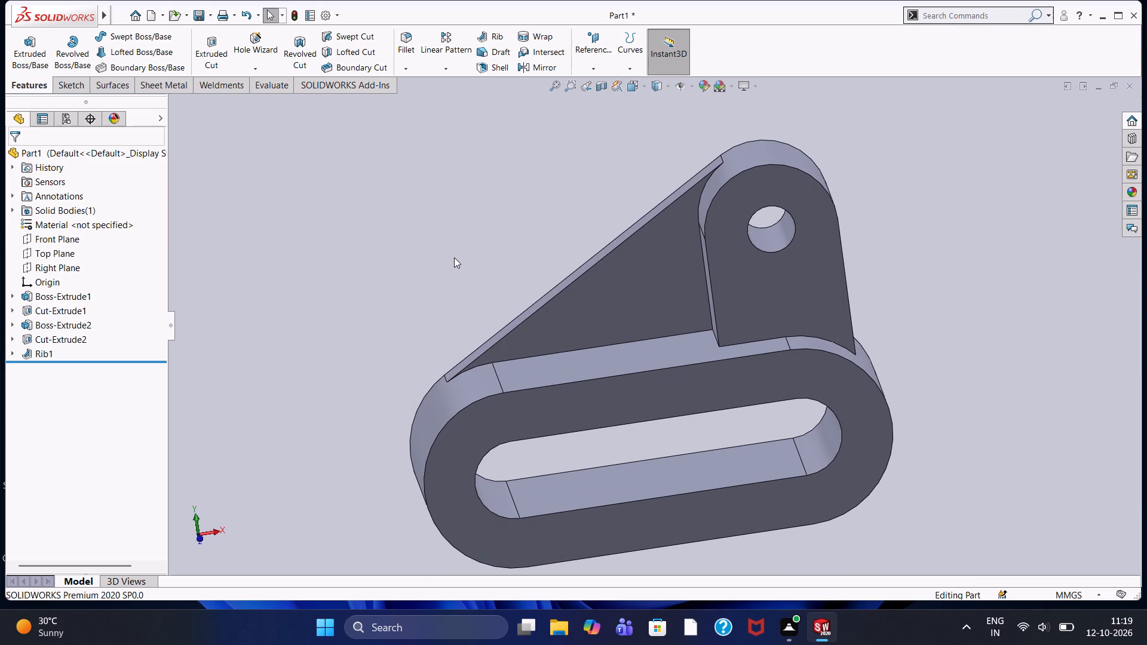
middle_drag(467, 265, 461, 229)
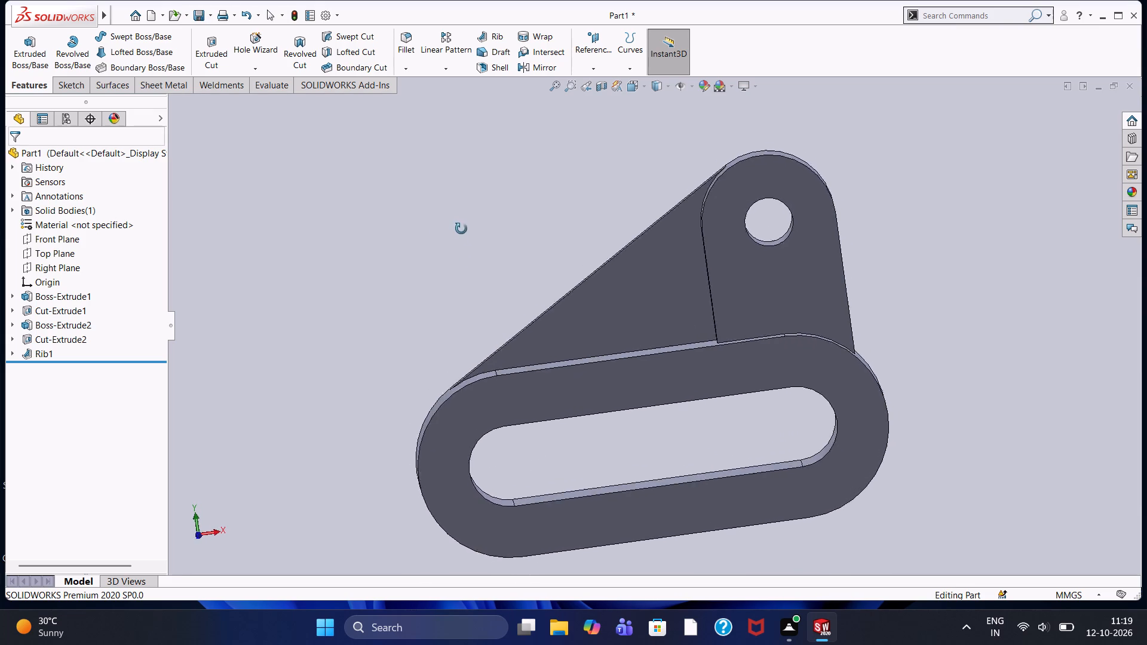
middle_drag(461, 229, 466, 253)
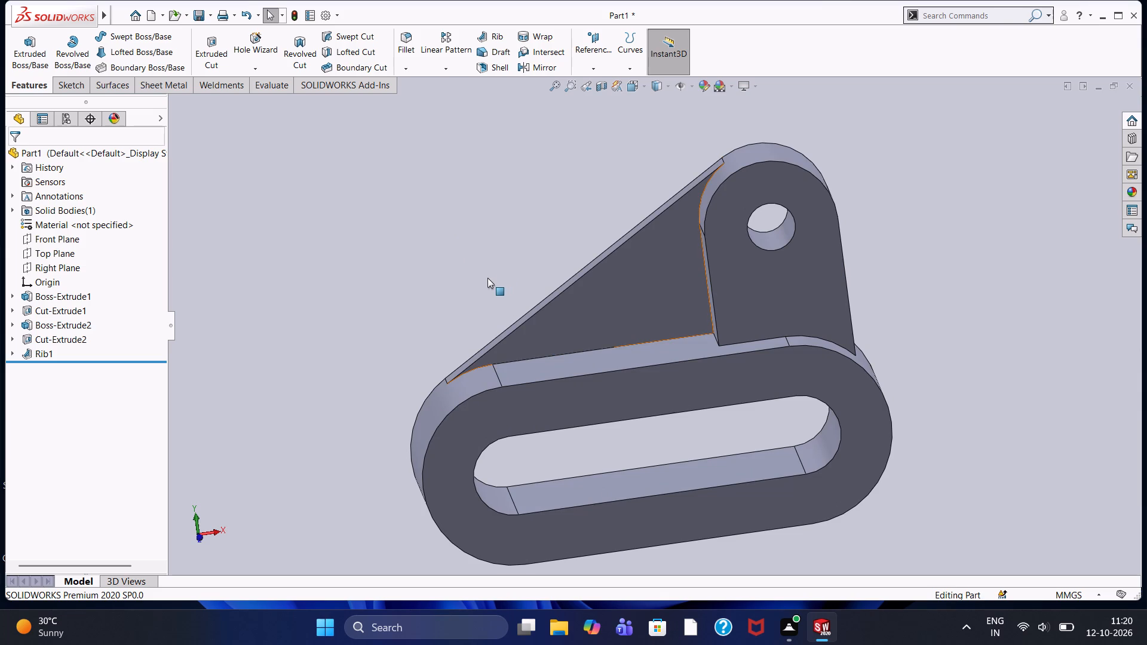
middle_drag(497, 261, 492, 248)
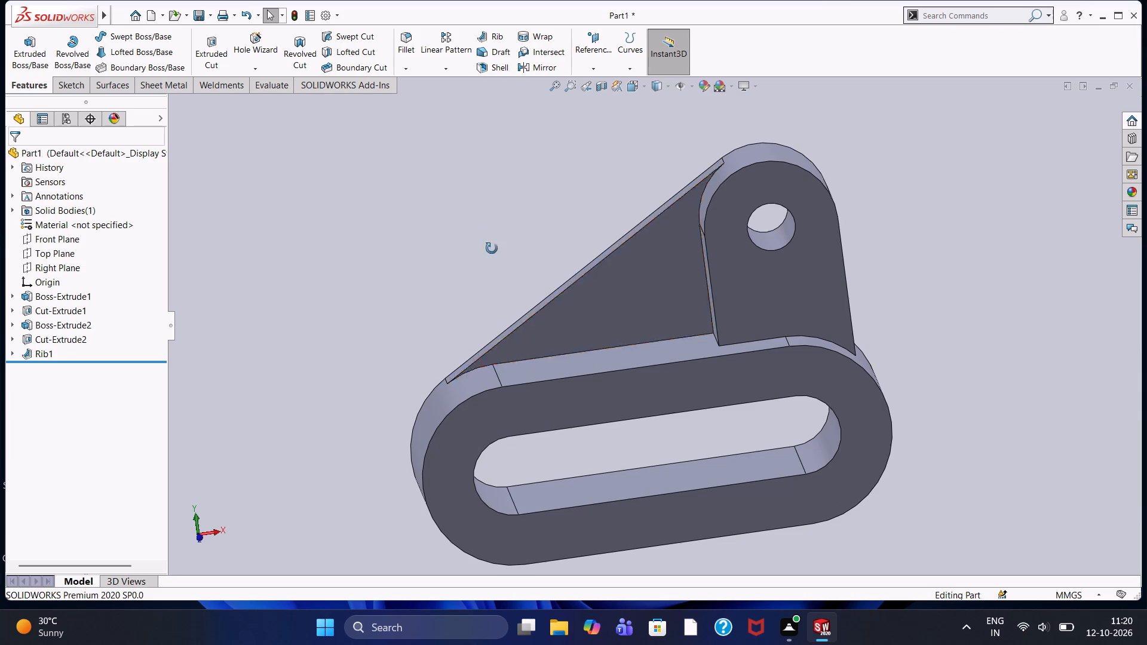
middle_drag(492, 248, 504, 251)
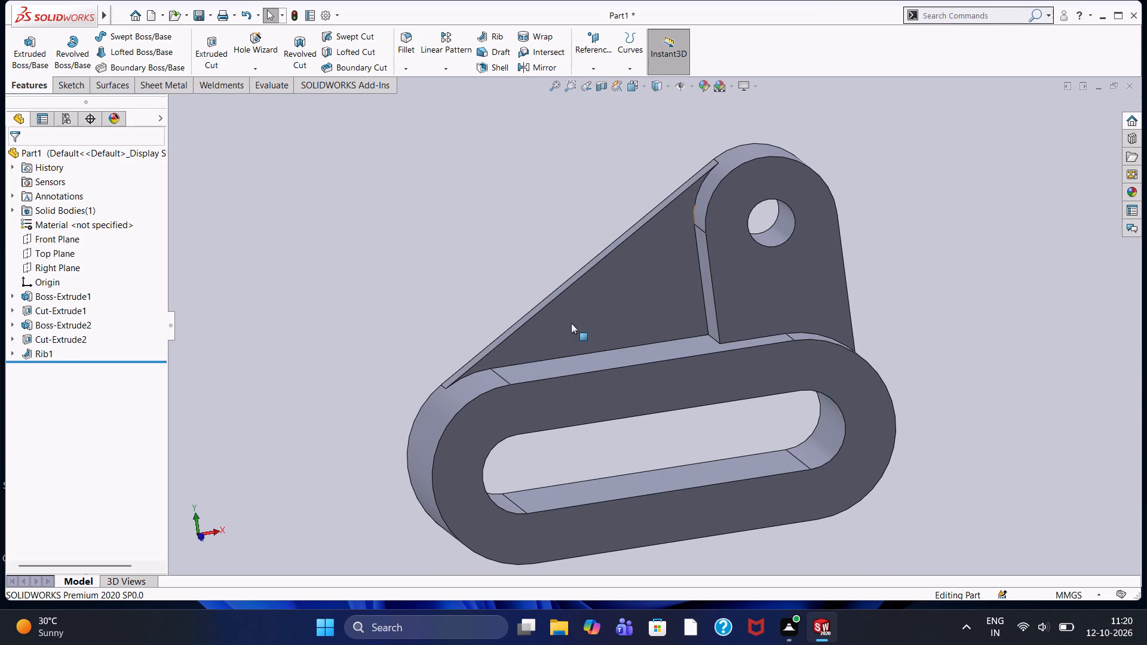
scroll(602, 354, down, 1)
scroll(476, 243, up, 1)
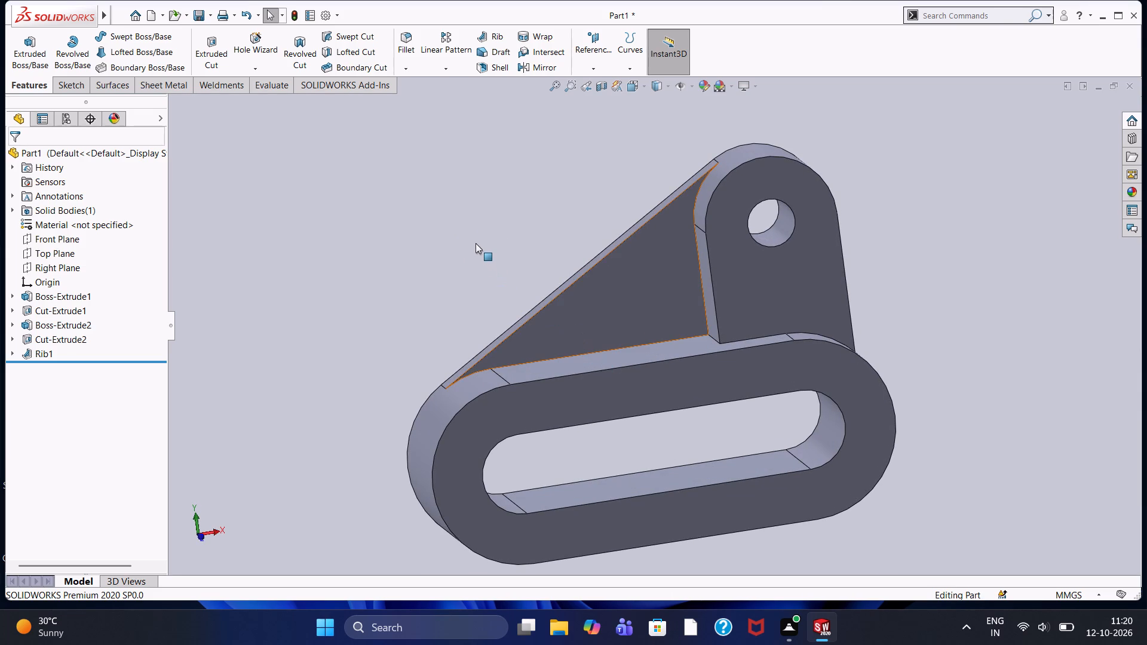
scroll(590, 334, up, 3)
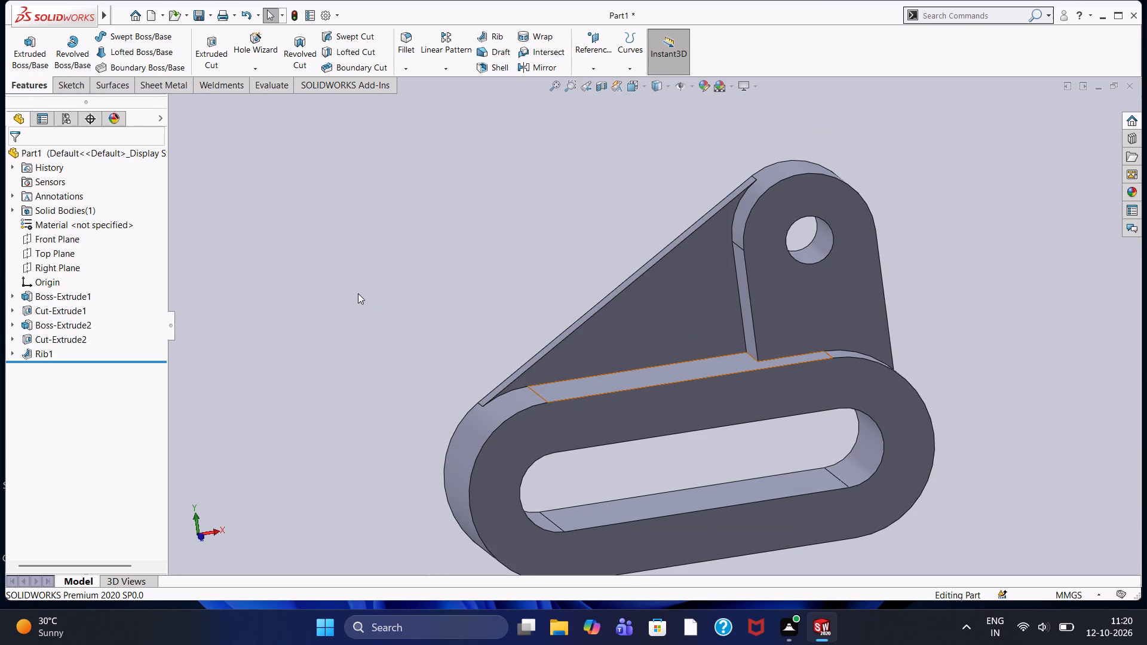
Inspect the bracket's profile face-on, including the slanted rib edge, the pivot hole and the long slot.
key(ctrl+8)
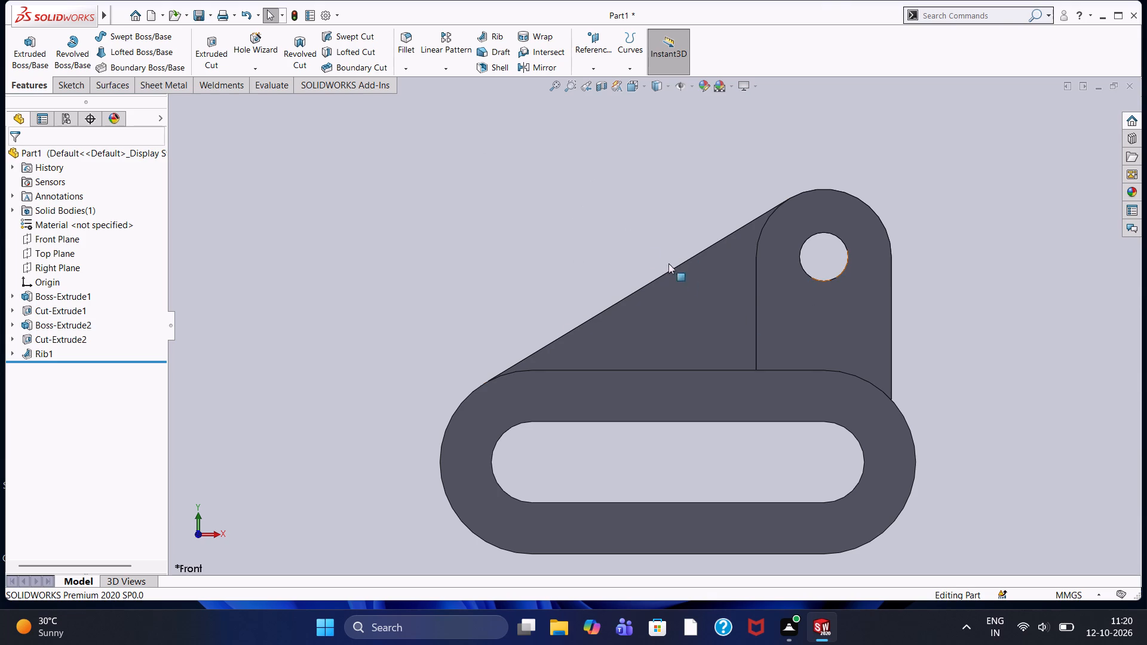
scroll(625, 232, up, 2)
scroll(787, 351, down, 1)
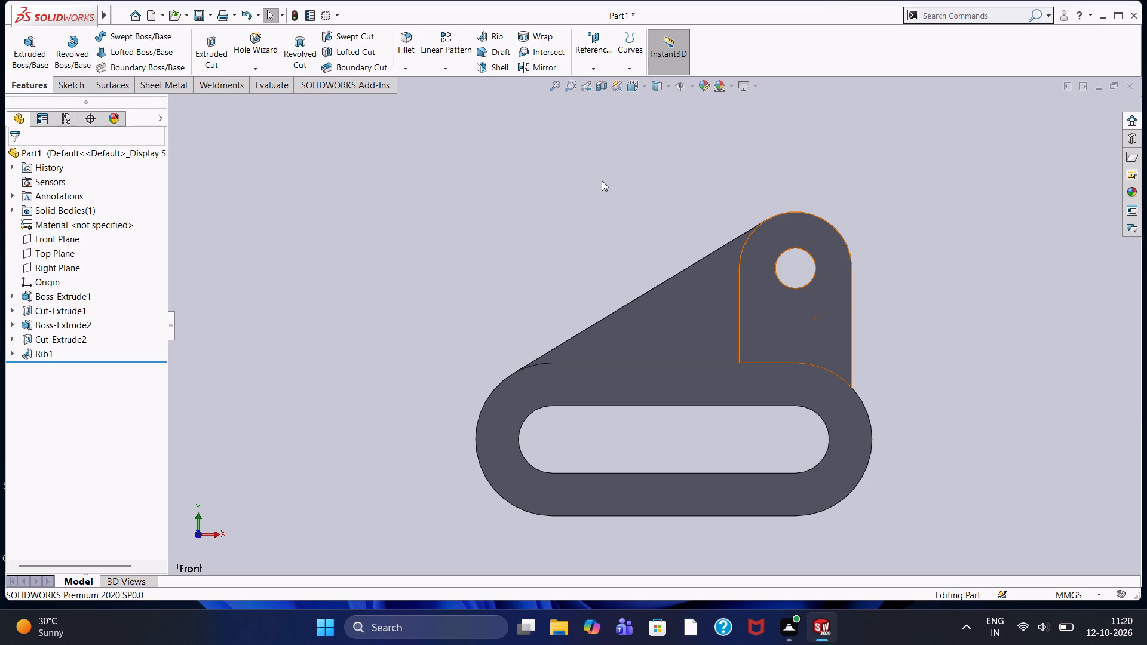
middle_click(572, 181)
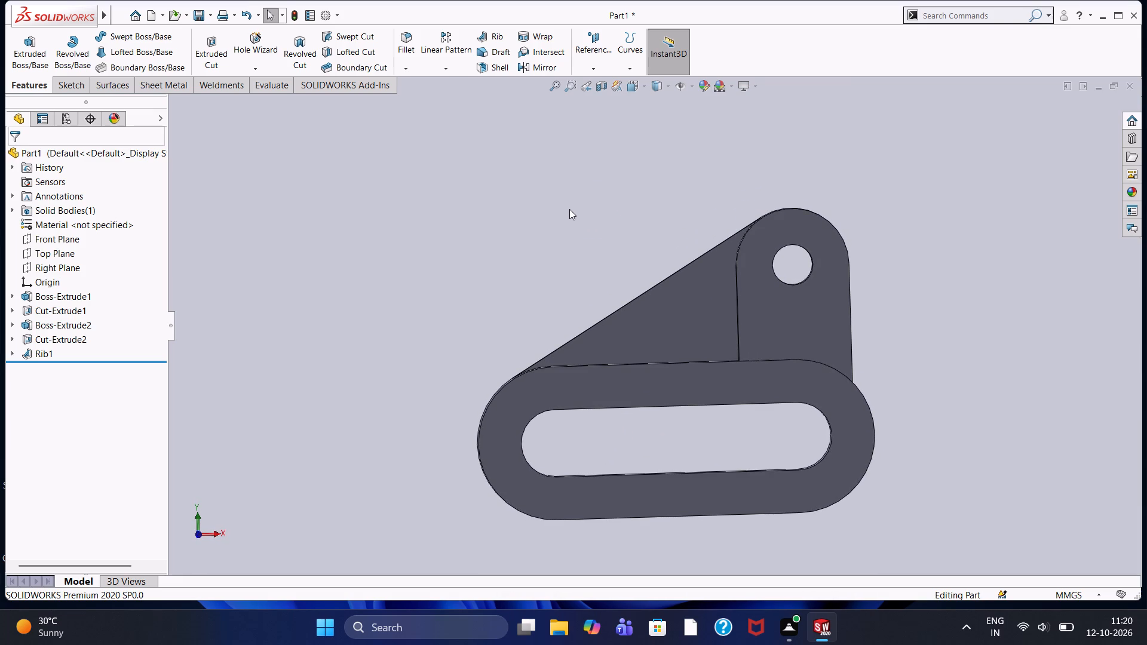
middle_click(578, 202)
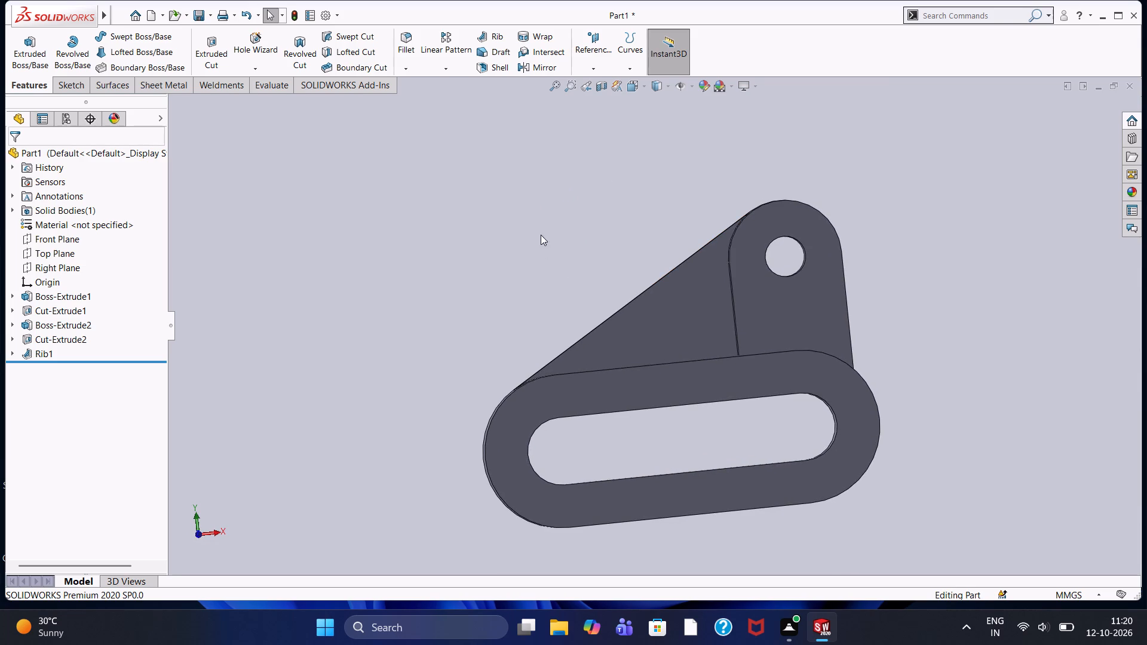
middle_click(606, 195)
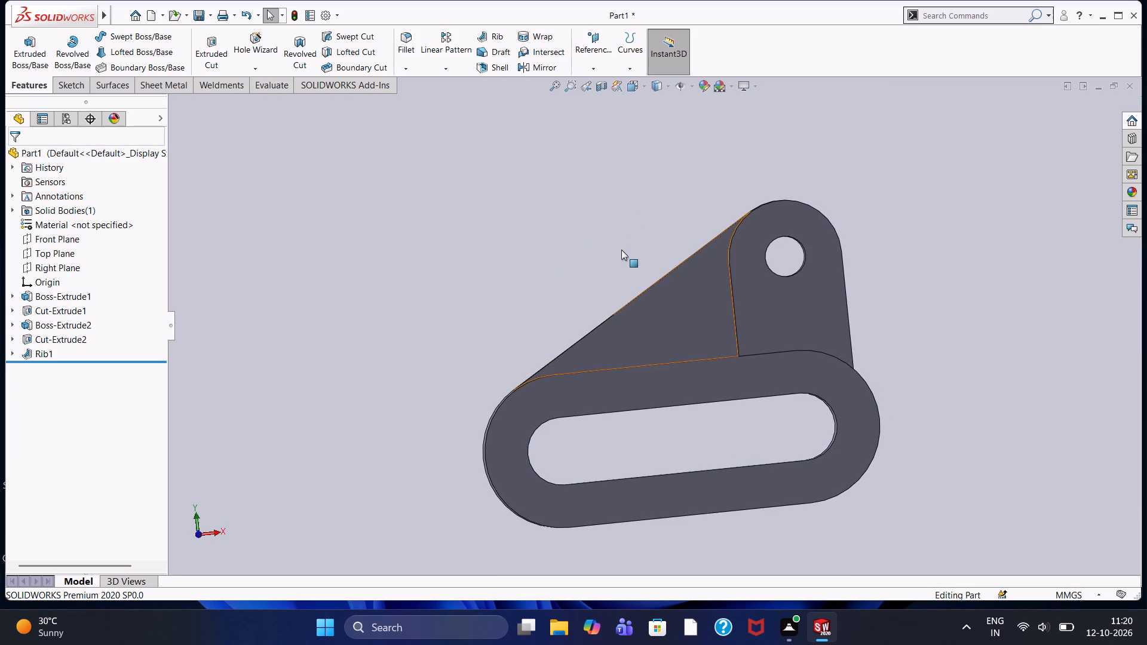
scroll(616, 261, up, 1)
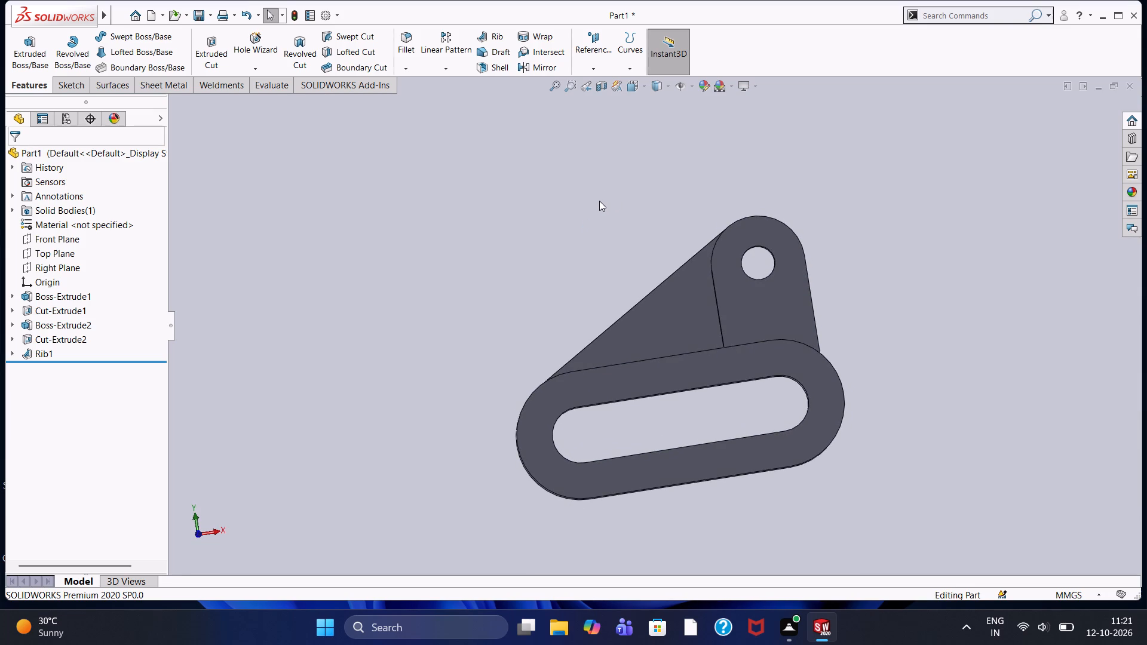
key(ctrl+8)
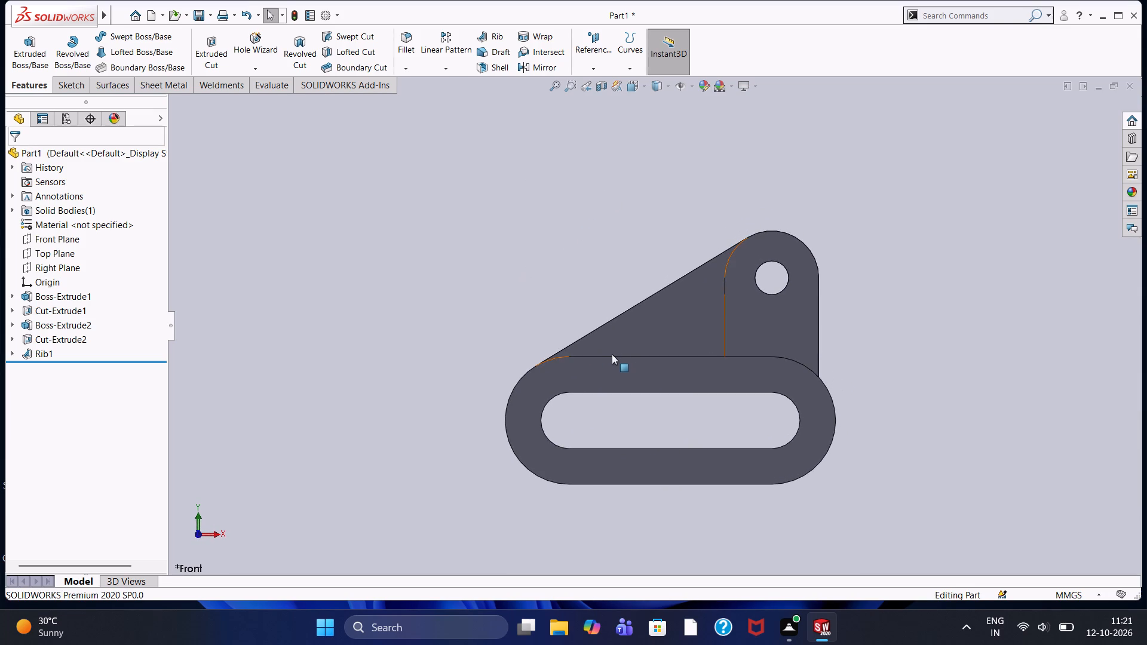
scroll(660, 423, down, 2)
scroll(720, 399, down, 2)
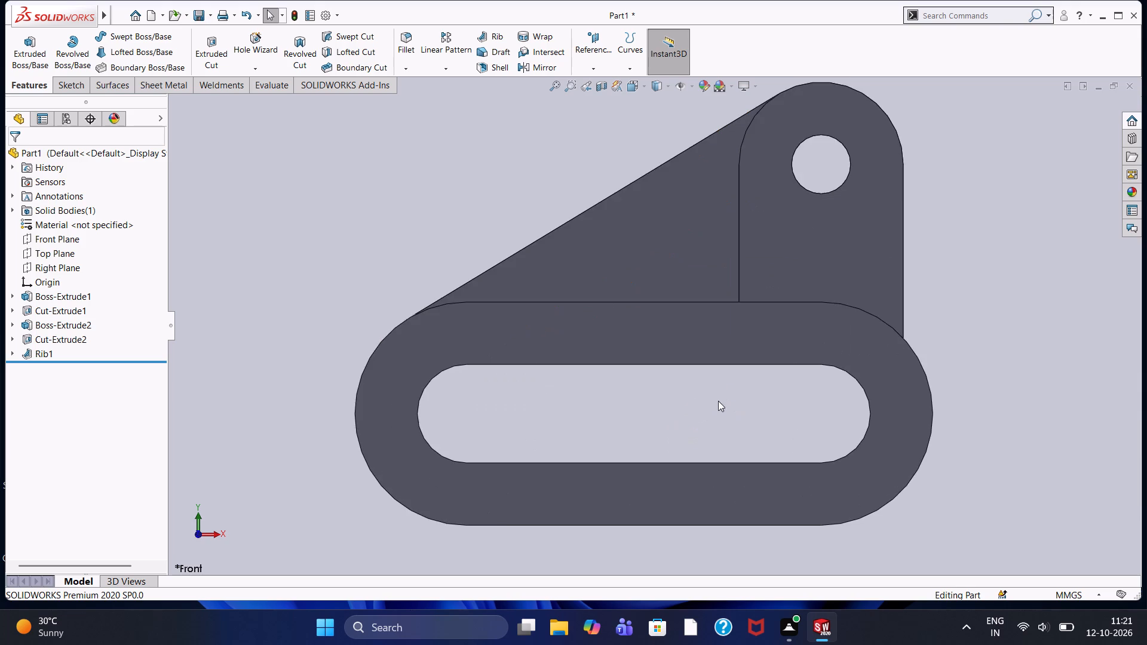
scroll(698, 383, up, 1)
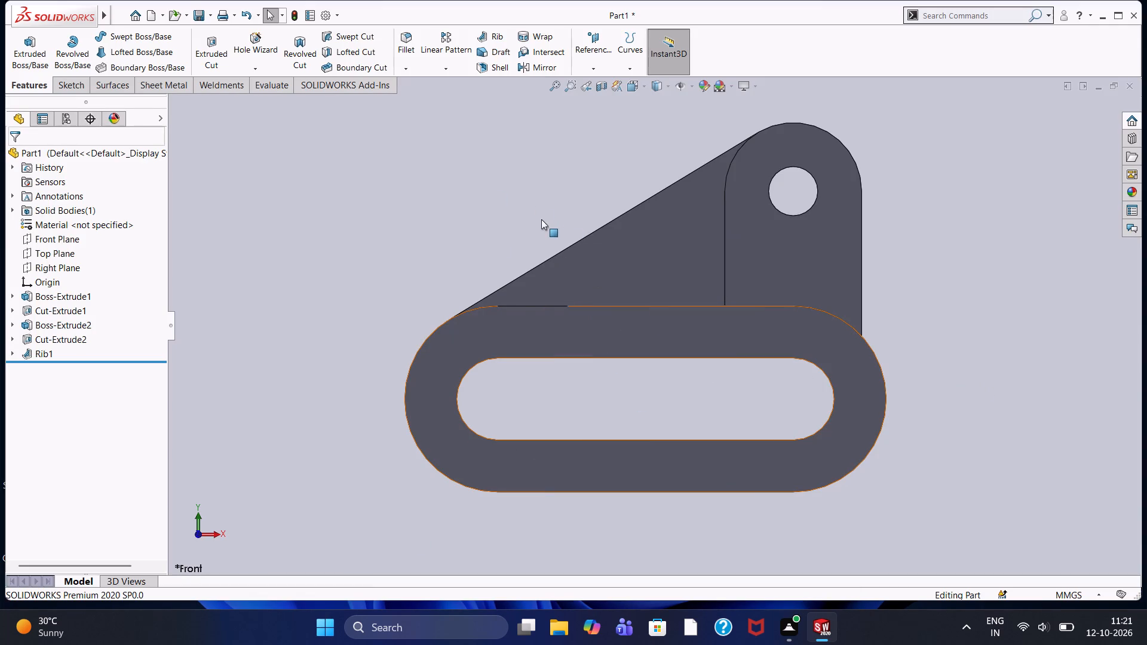
scroll(603, 330, down, 2)
scroll(657, 372, up, 2)
scroll(762, 359, down, 2)
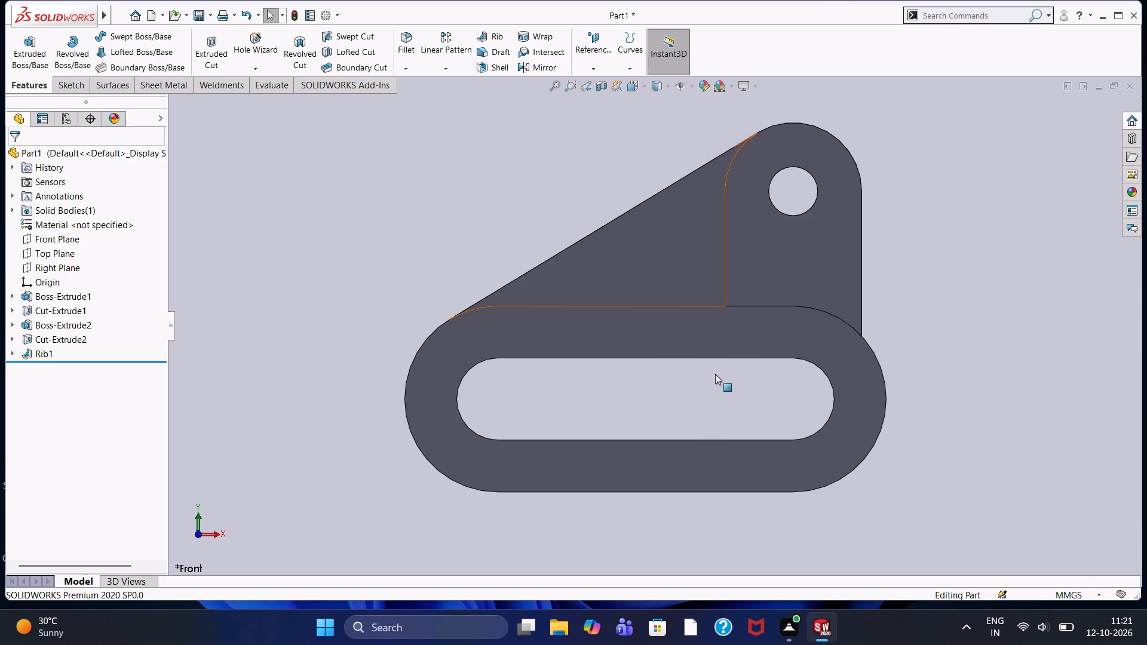
scroll(695, 355, up, 2)
scroll(692, 365, down, 1)
scroll(671, 352, up, 2)
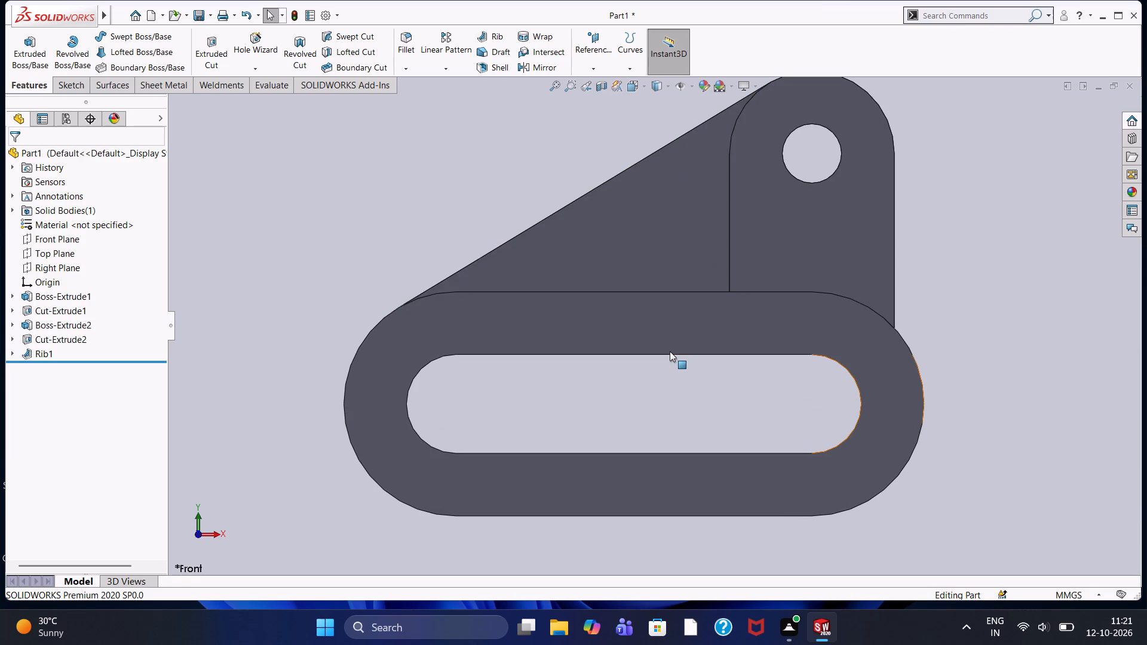
scroll(679, 367, up, 2)
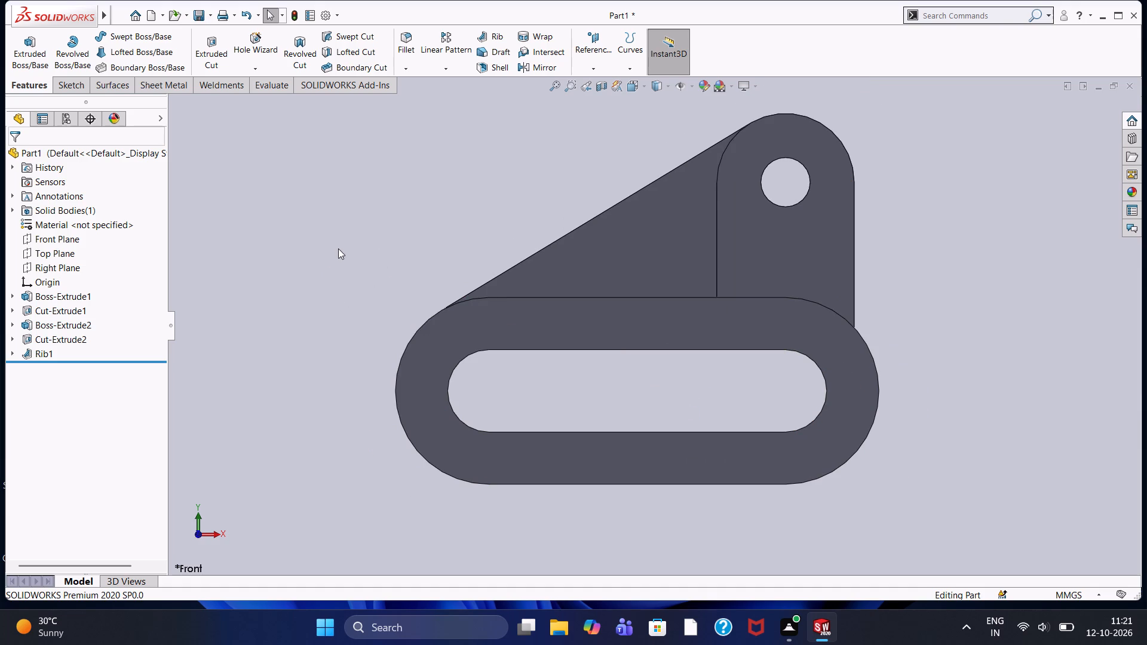
Inspect the whole bracket from oblique angles, comparing the depths of the slotted body, pivot boss and rib.
middle_drag(345, 248, 358, 259)
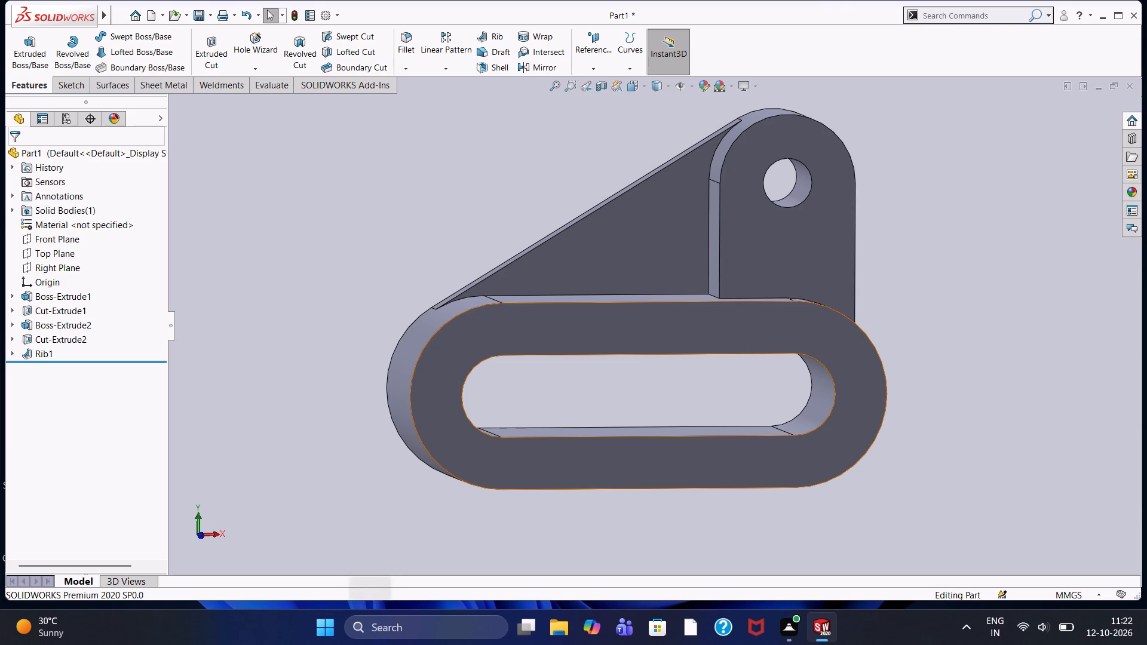
middle_drag(352, 254, 299, 226)
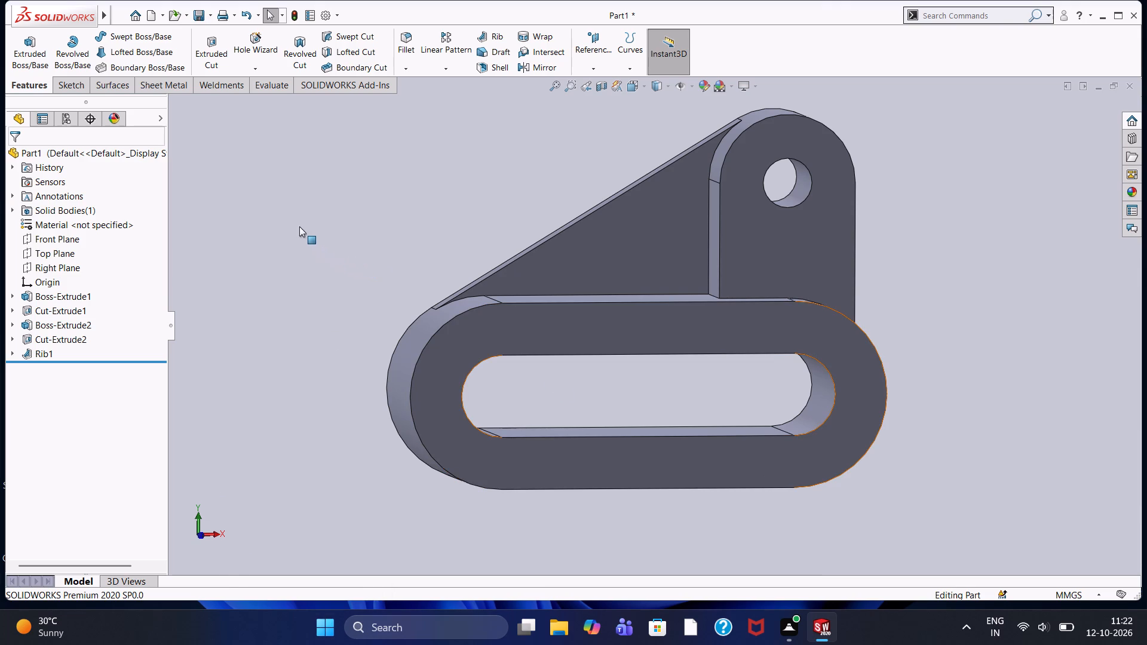
middle_drag(299, 226, 296, 222)
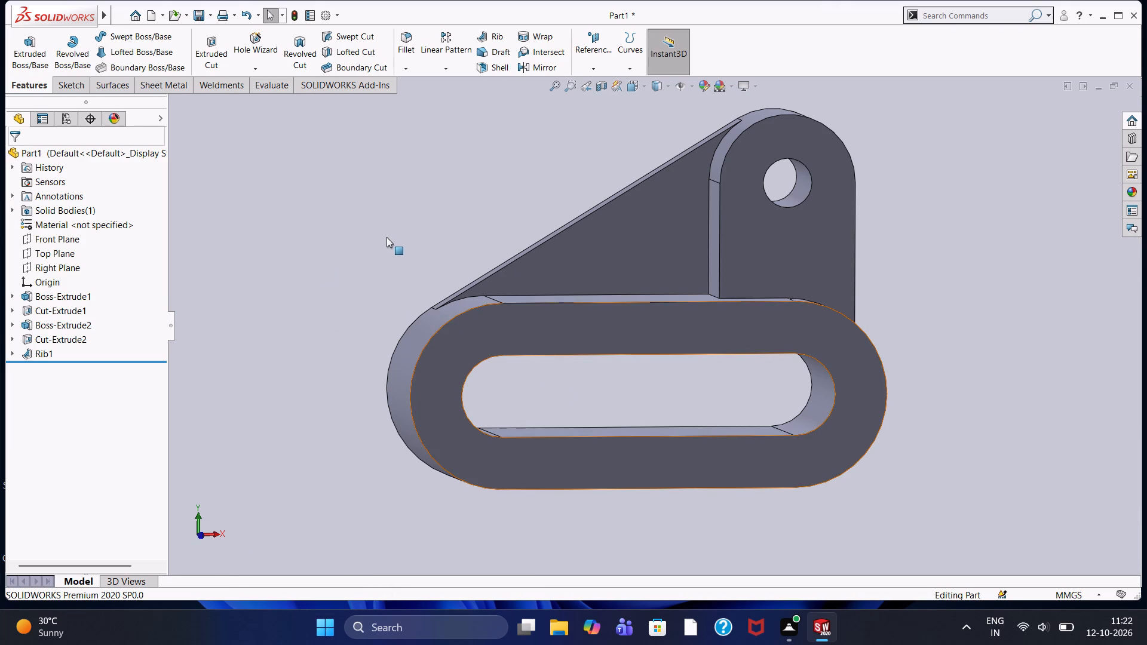
middle_drag(387, 237, 422, 296)
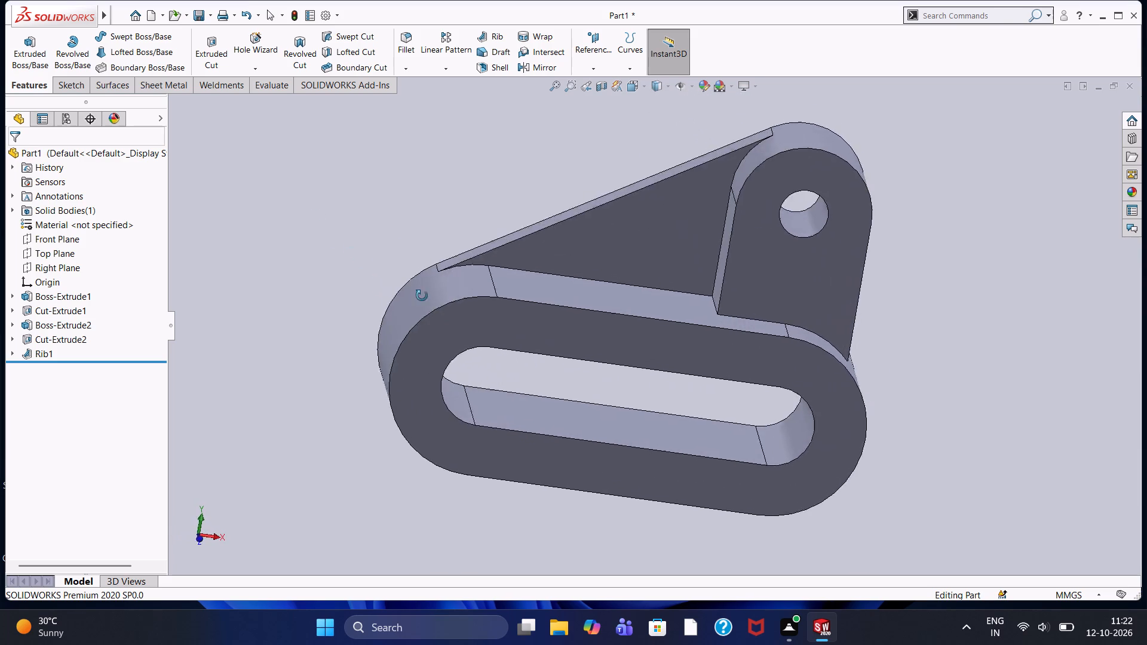
middle_drag(422, 296, 418, 291)
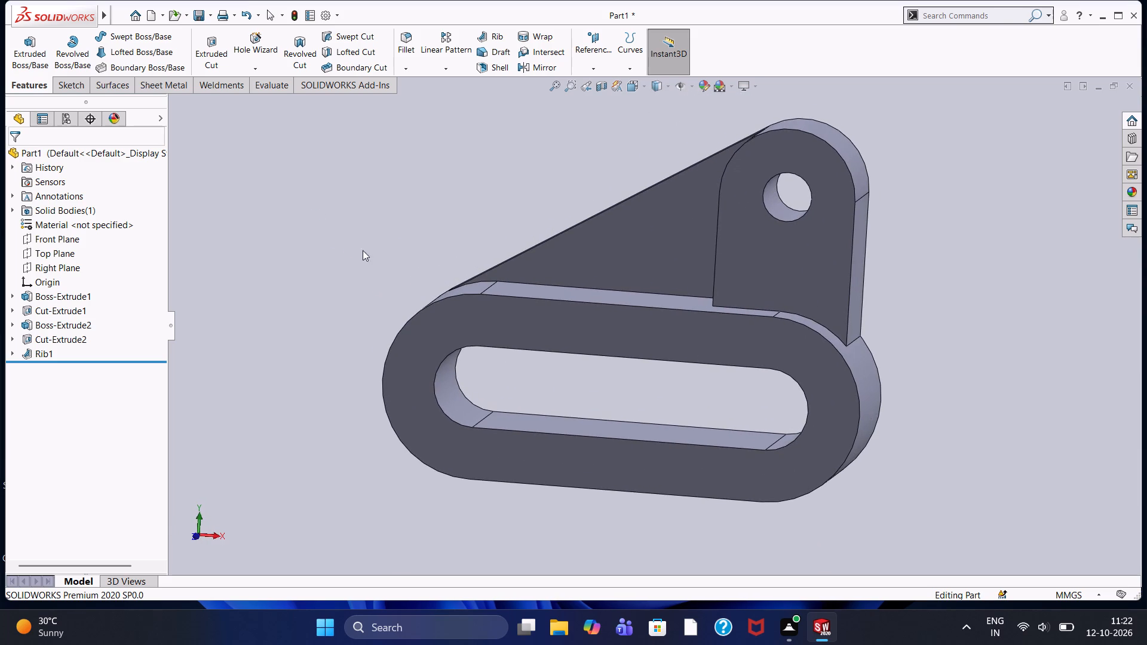
middle_drag(315, 210, 337, 234)
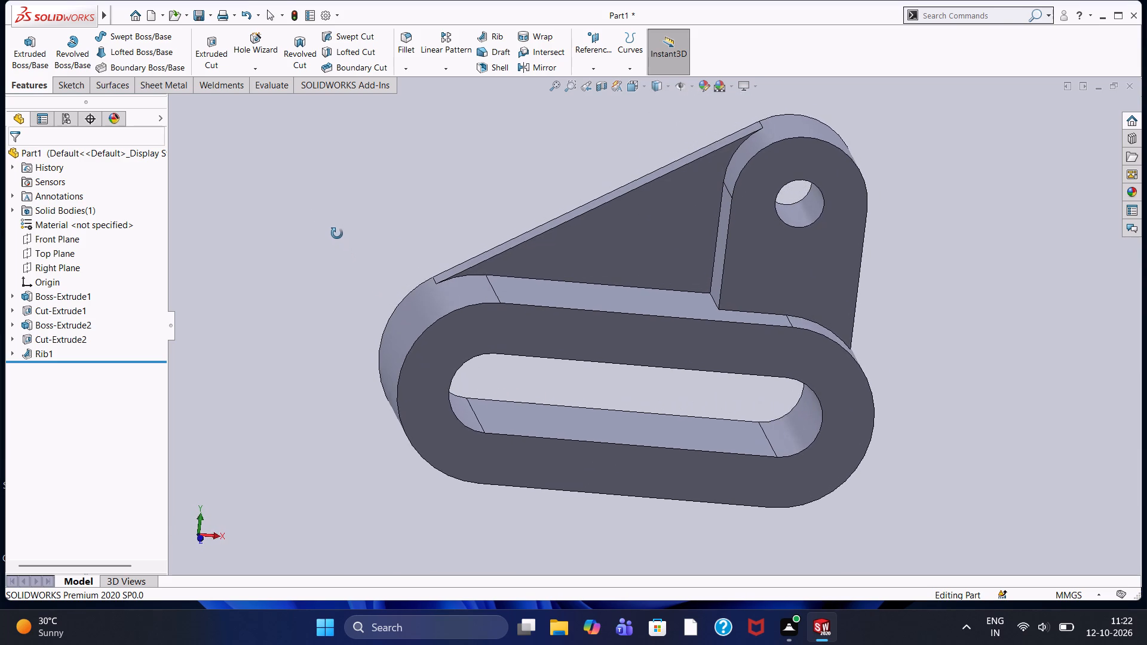
middle_drag(337, 234, 337, 233)
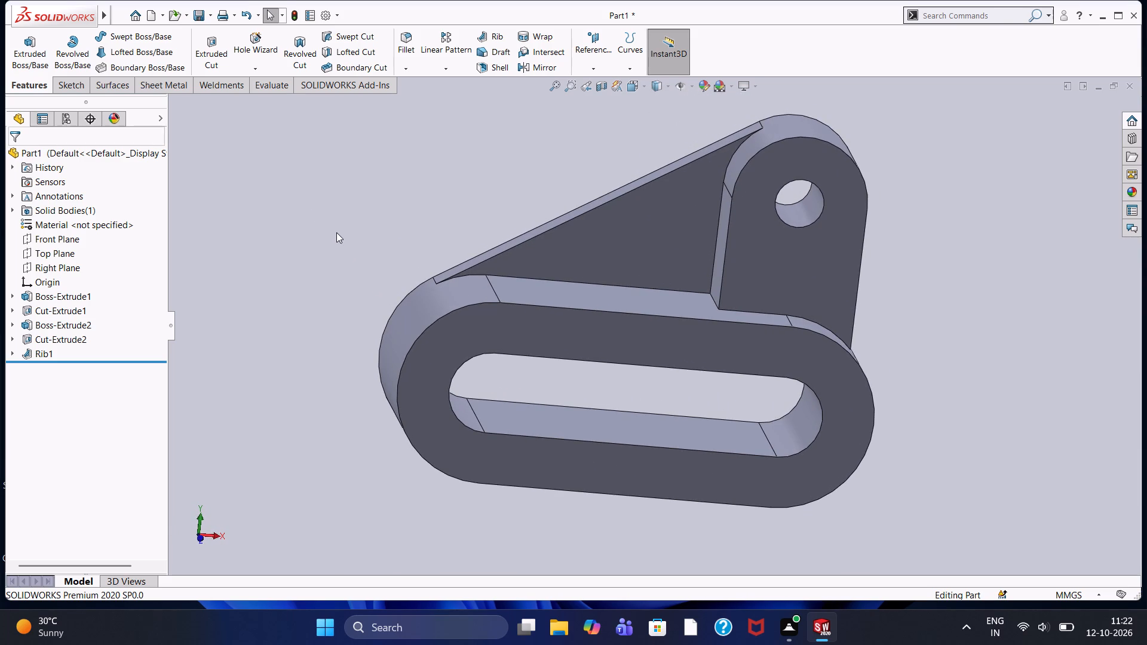
middle_drag(348, 232, 337, 219)
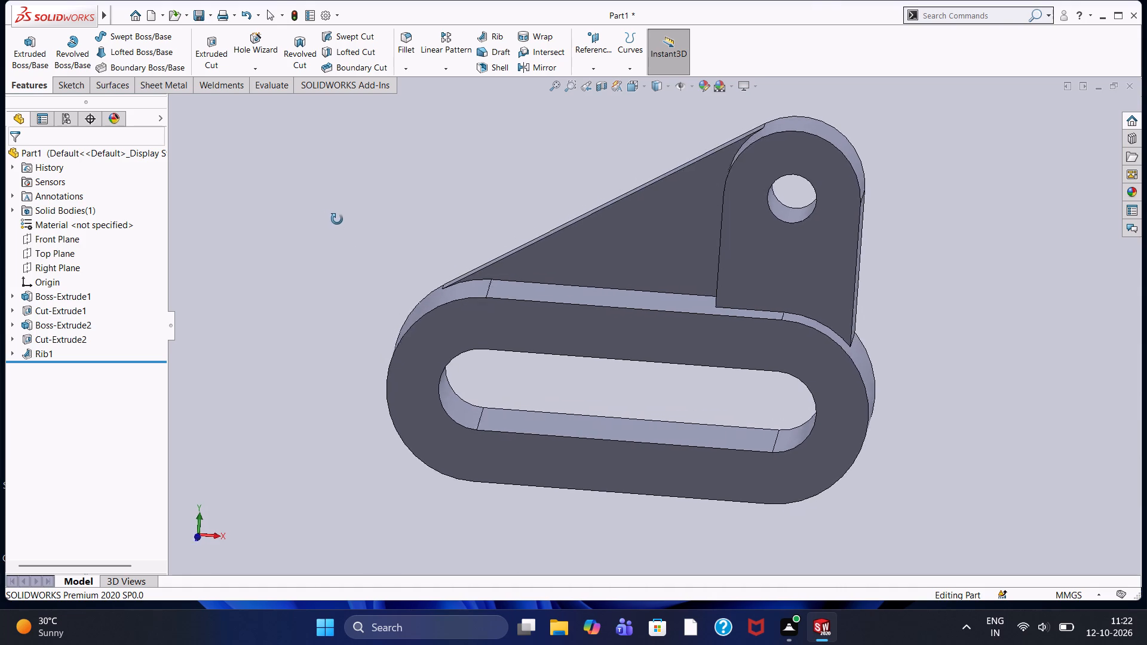
middle_drag(337, 219, 339, 219)
middle_drag(340, 214, 339, 188)
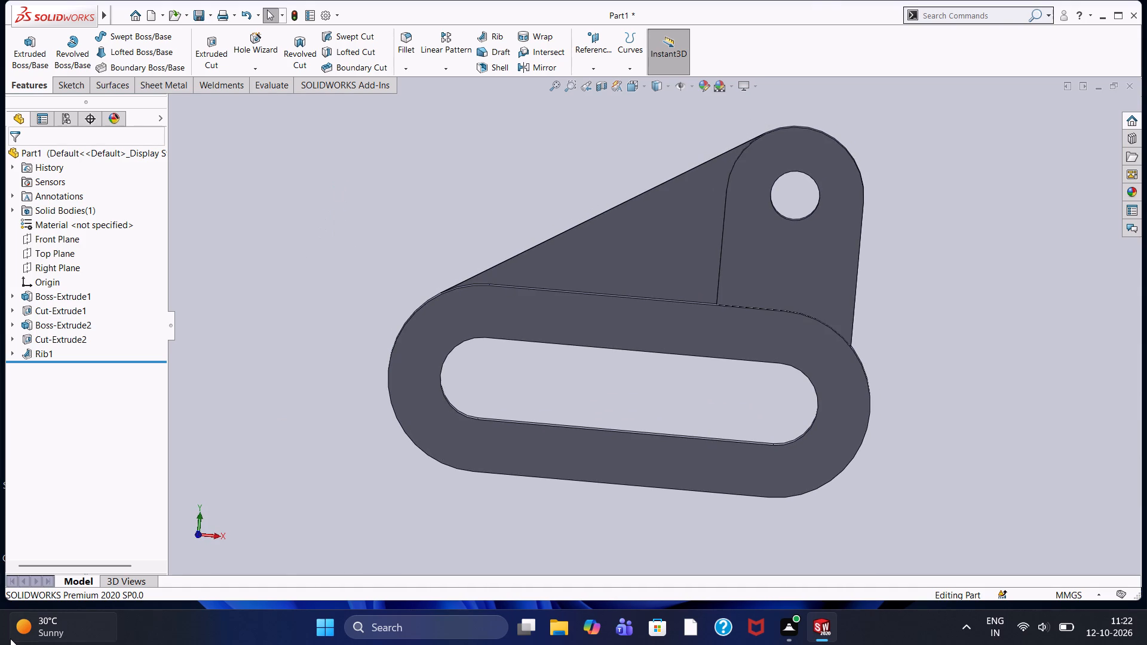
Inspect the bracket in the front view and at slight tilts, checking the rib outline, pivot boss and slotted body.
key(ctrl+8)
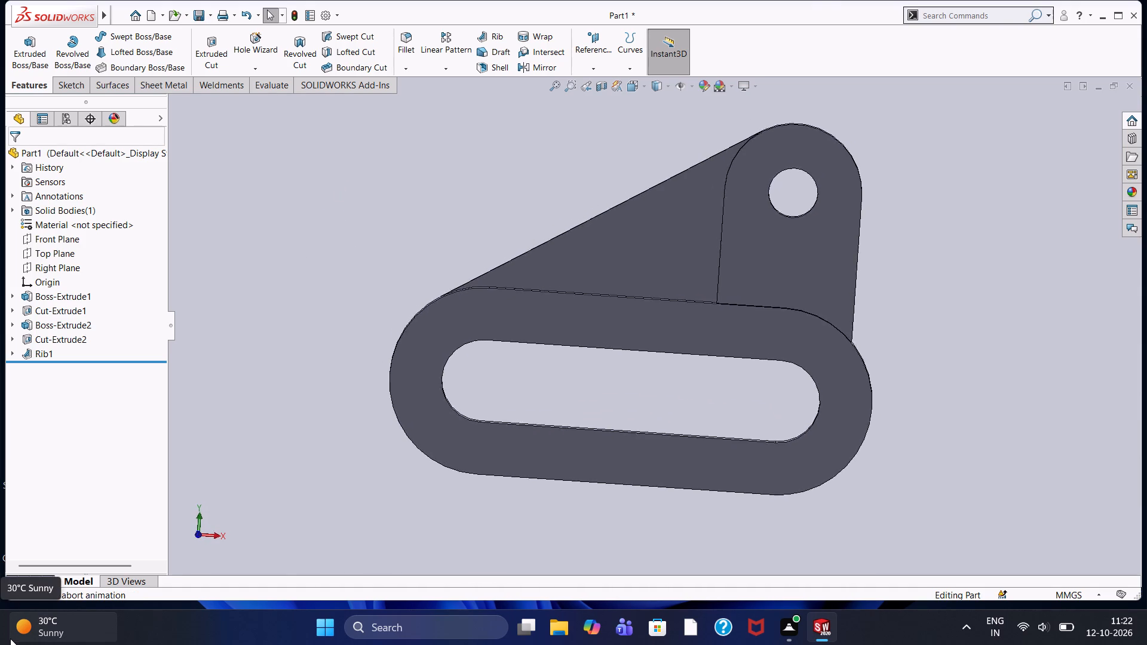
click(415, 250)
scroll(581, 173, down, 1)
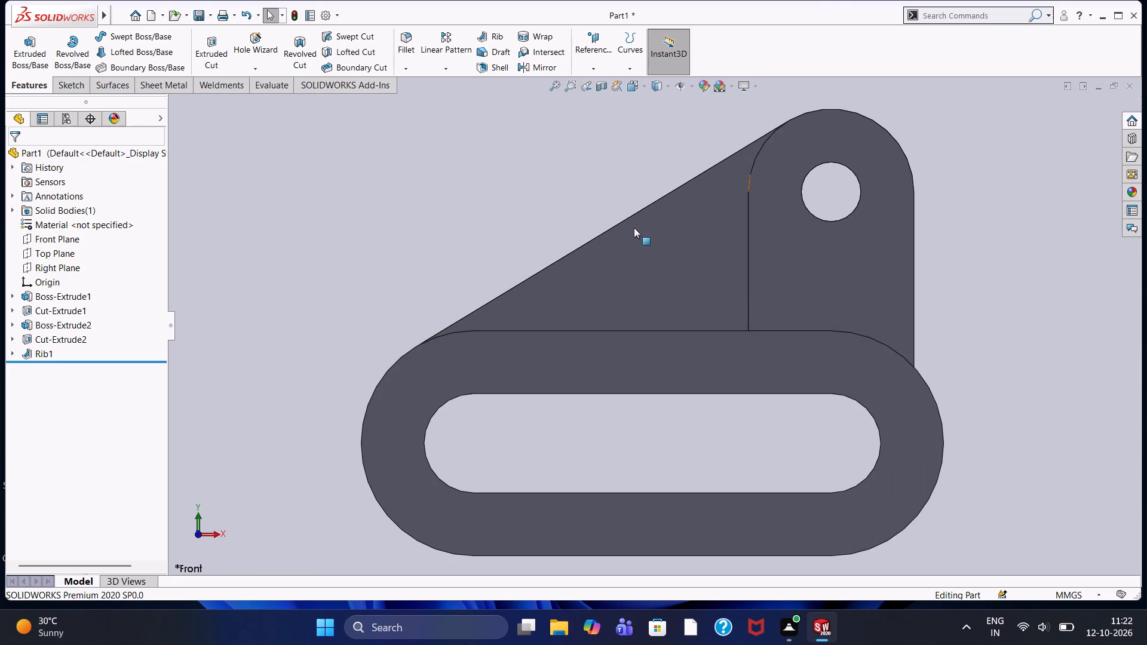
scroll(630, 217, up, 1)
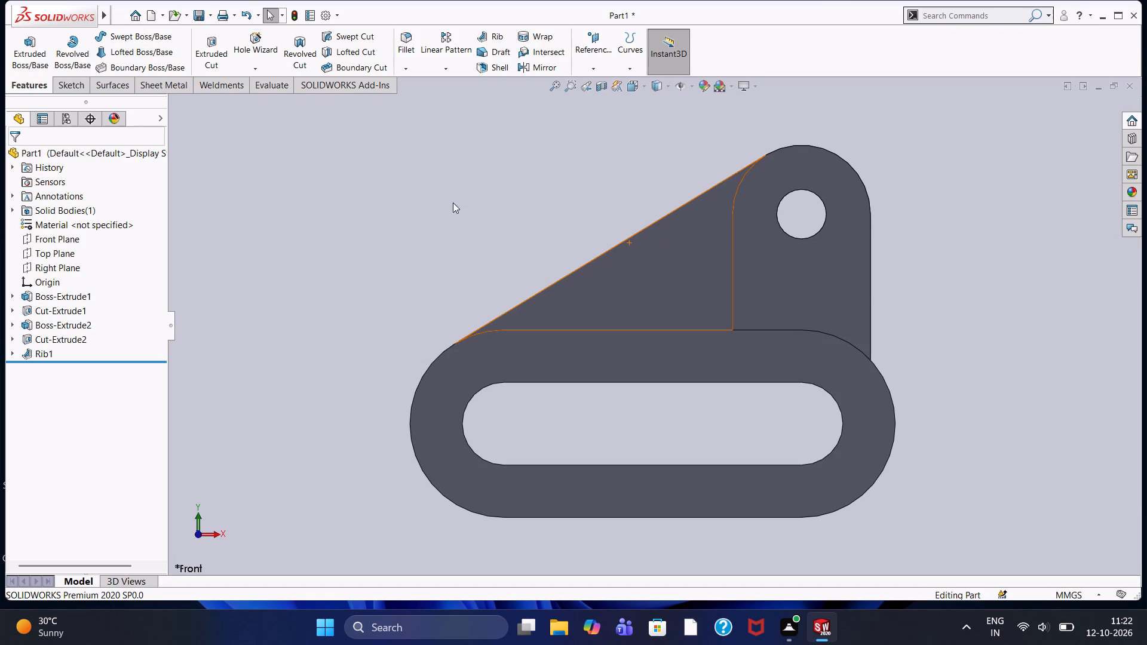
middle_drag(455, 224, 470, 237)
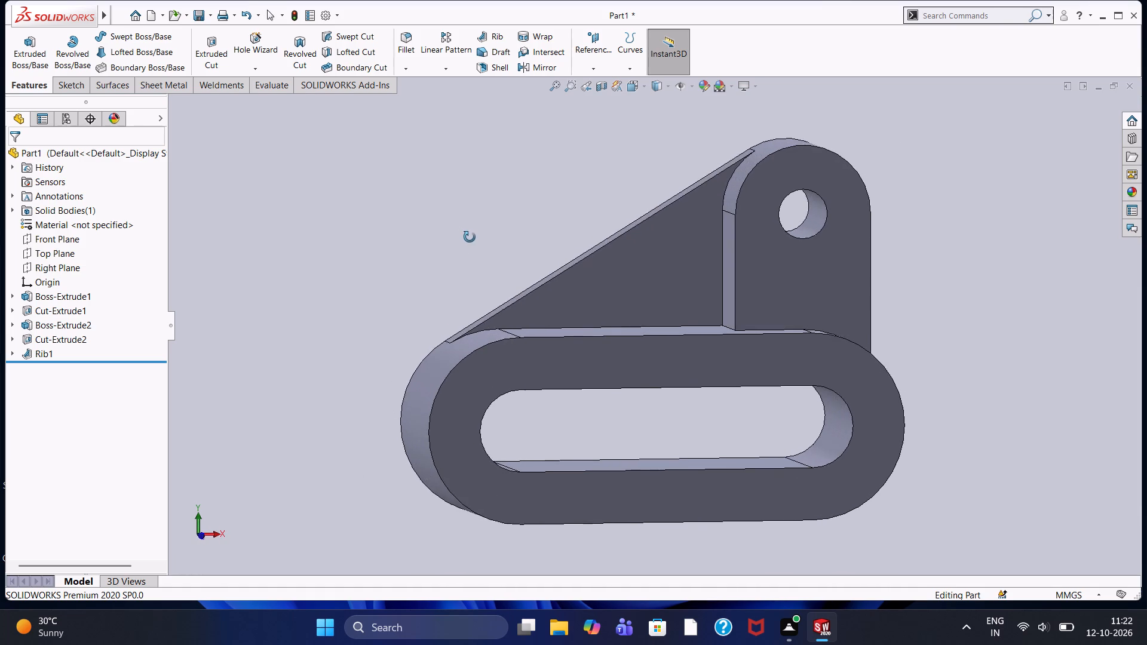
middle_drag(470, 237, 469, 236)
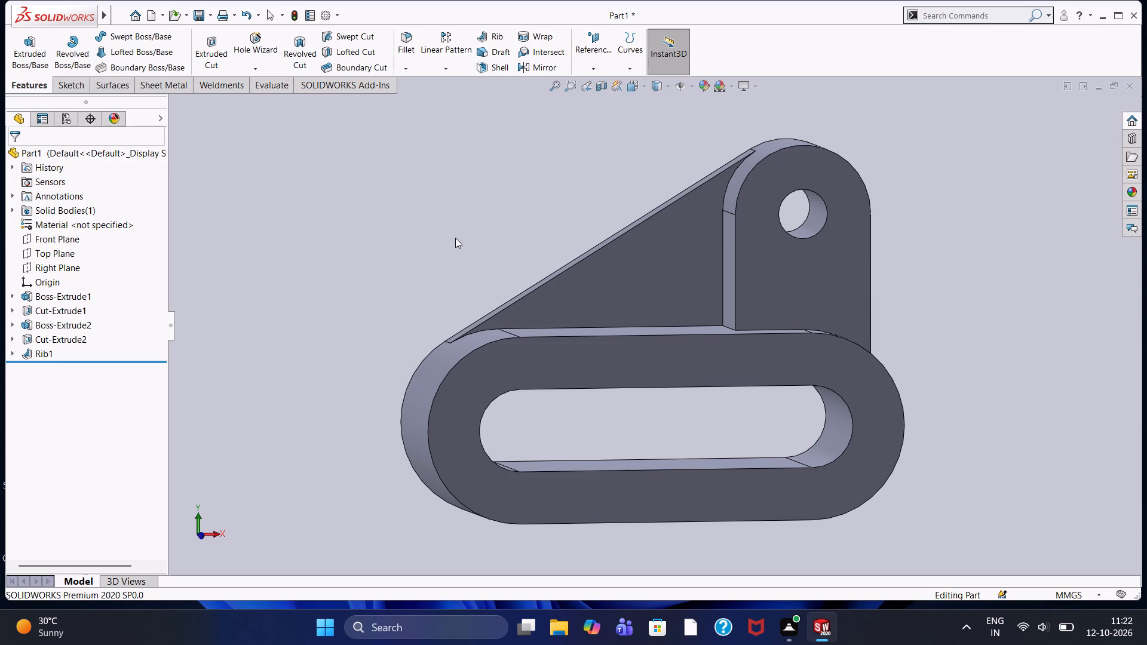
middle_drag(487, 232, 473, 221)
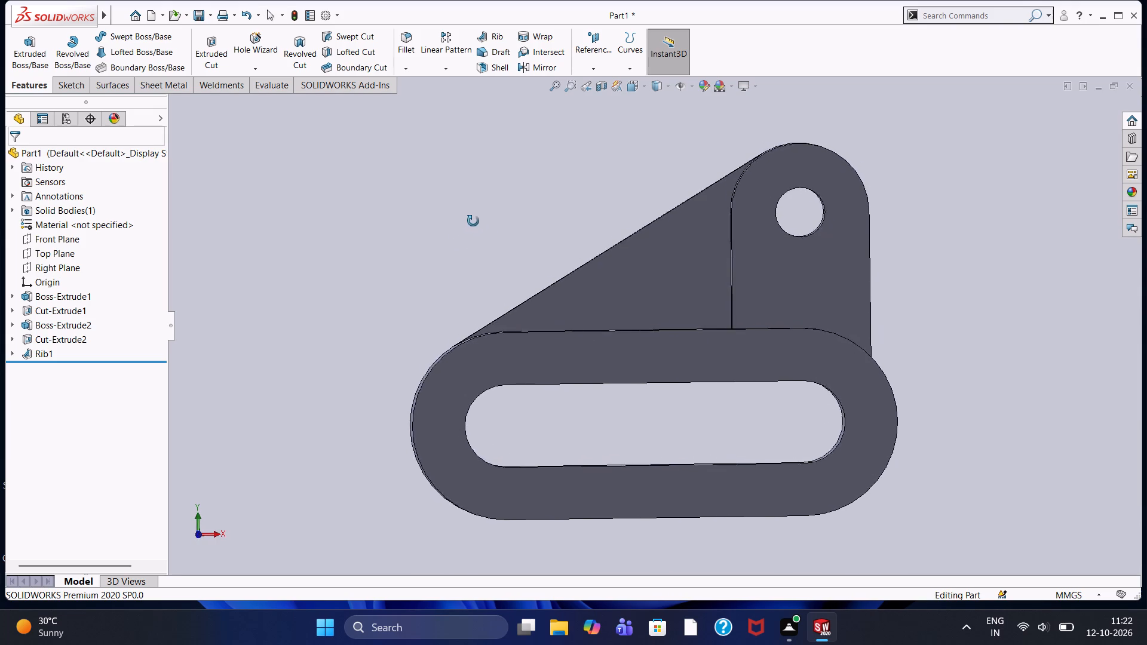
middle_drag(473, 221, 471, 220)
middle_drag(467, 216, 477, 226)
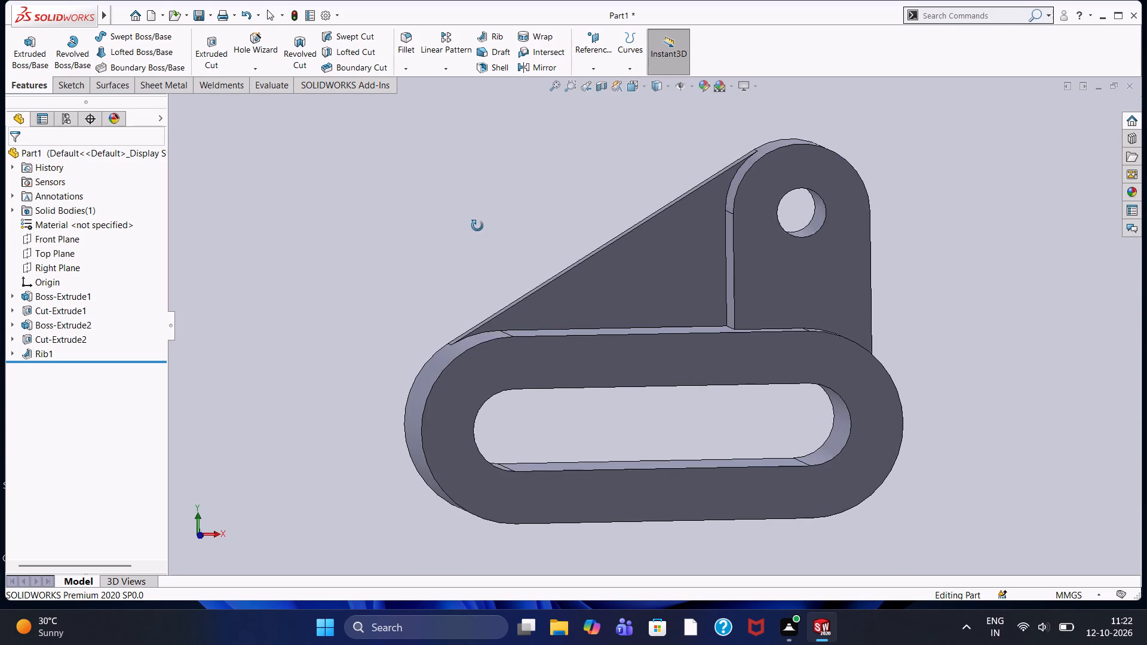
middle_drag(477, 226, 475, 226)
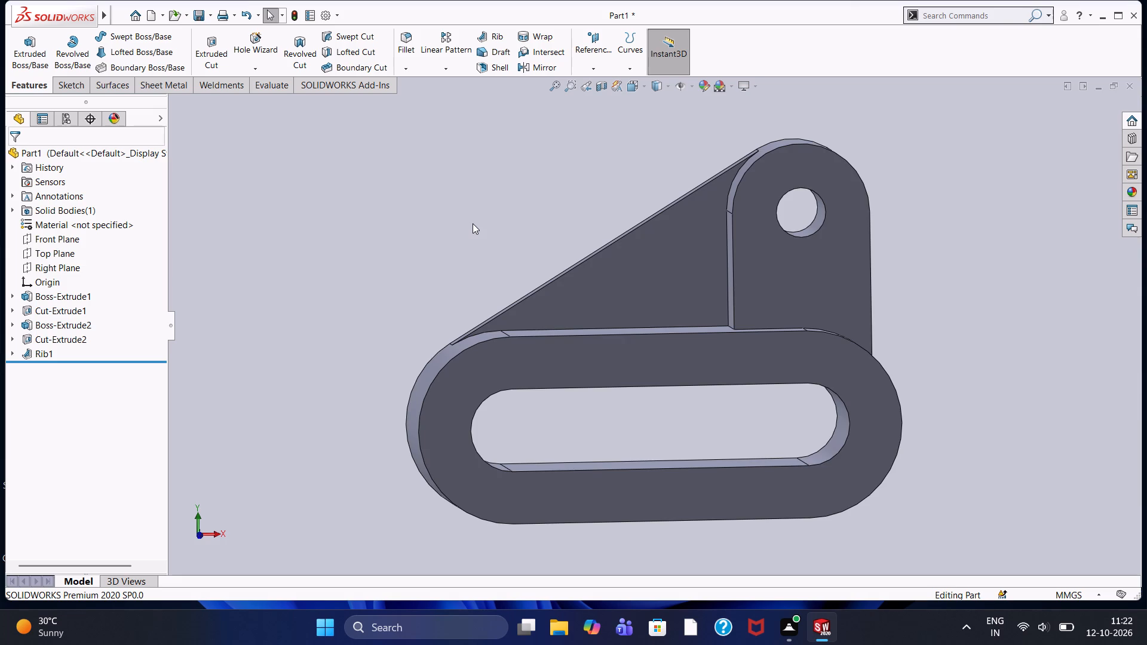
middle_drag(469, 223, 465, 217)
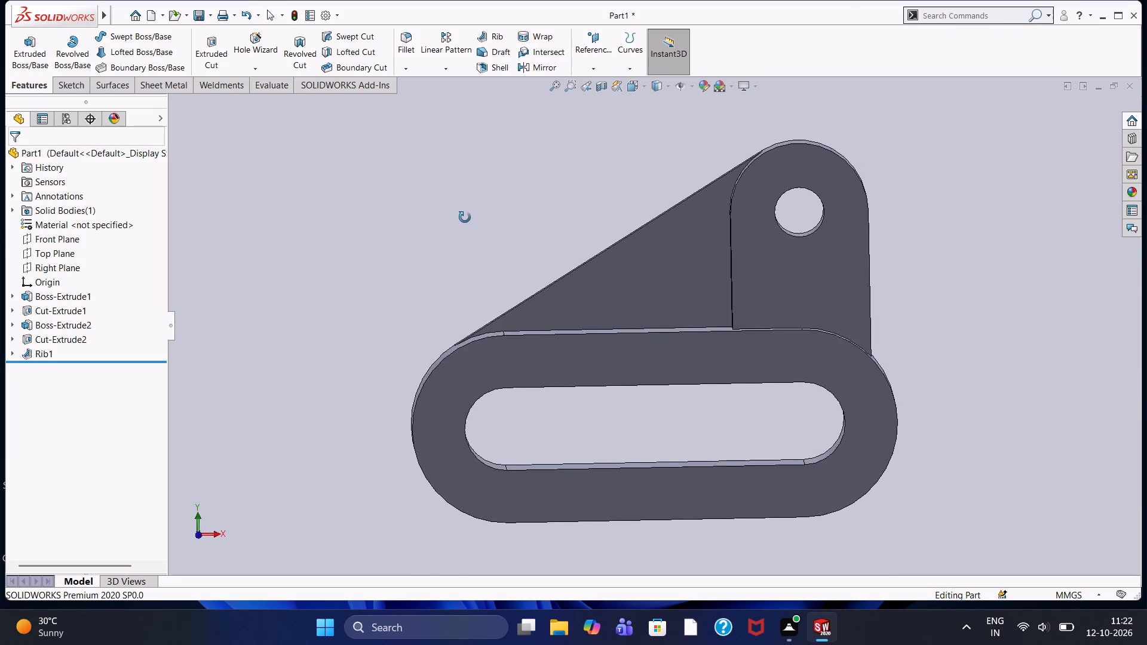
middle_drag(465, 217, 463, 210)
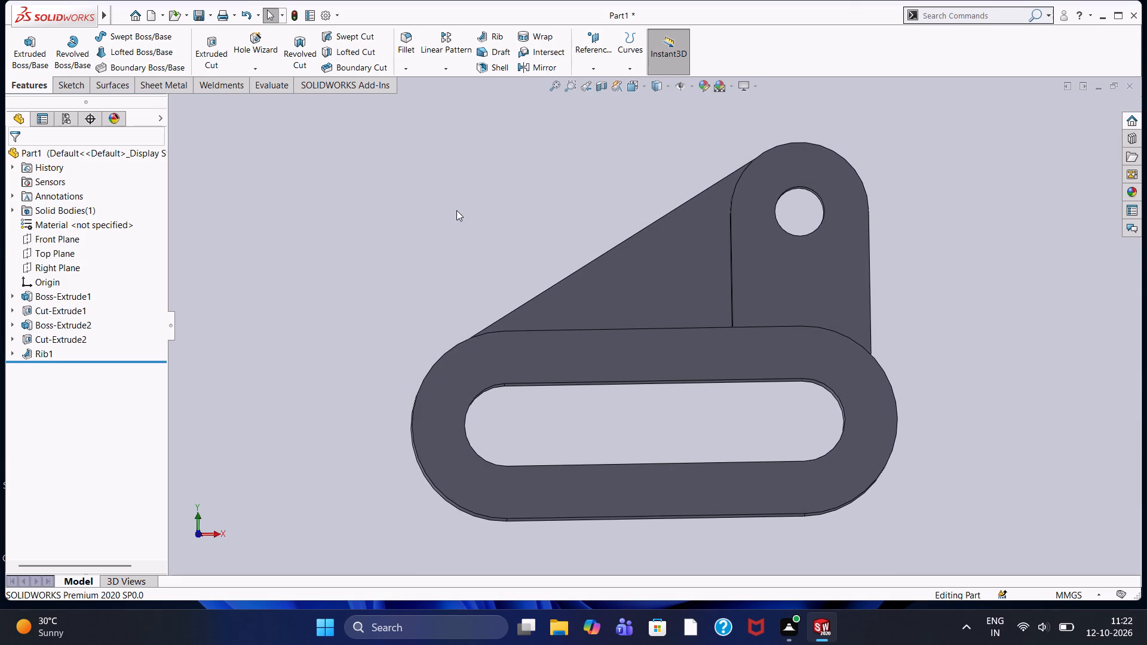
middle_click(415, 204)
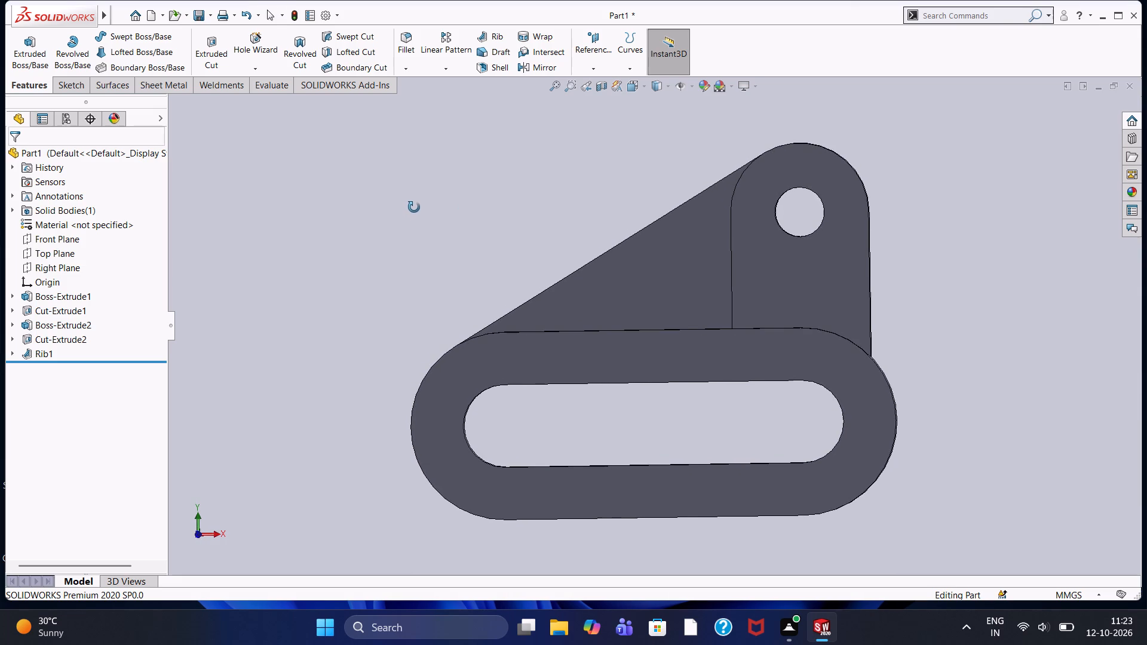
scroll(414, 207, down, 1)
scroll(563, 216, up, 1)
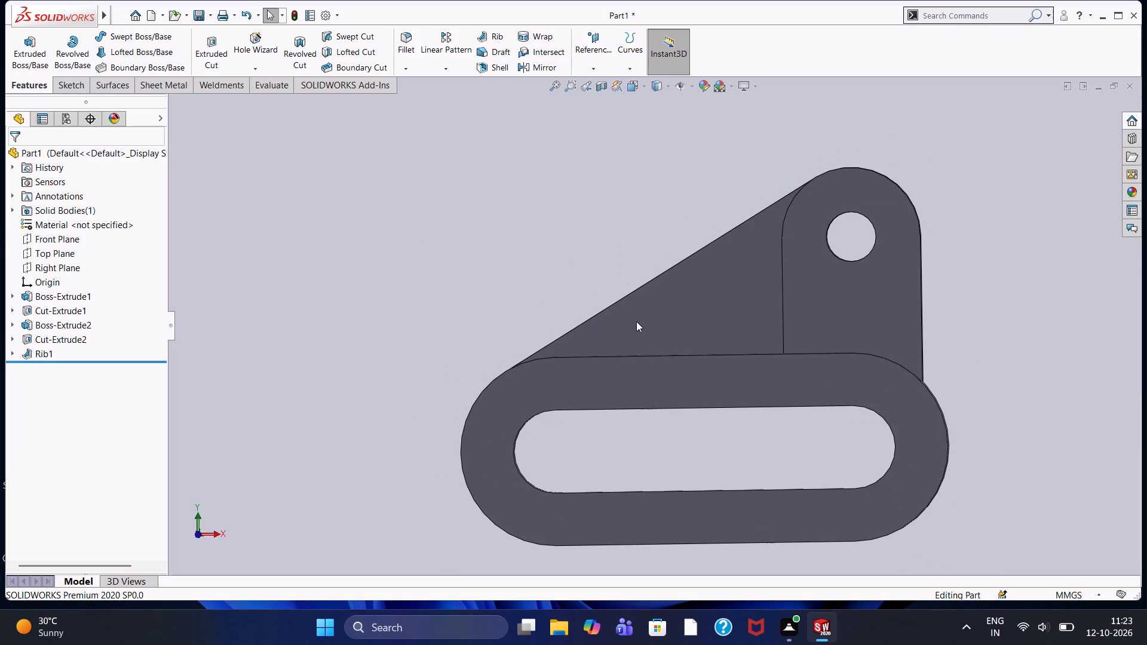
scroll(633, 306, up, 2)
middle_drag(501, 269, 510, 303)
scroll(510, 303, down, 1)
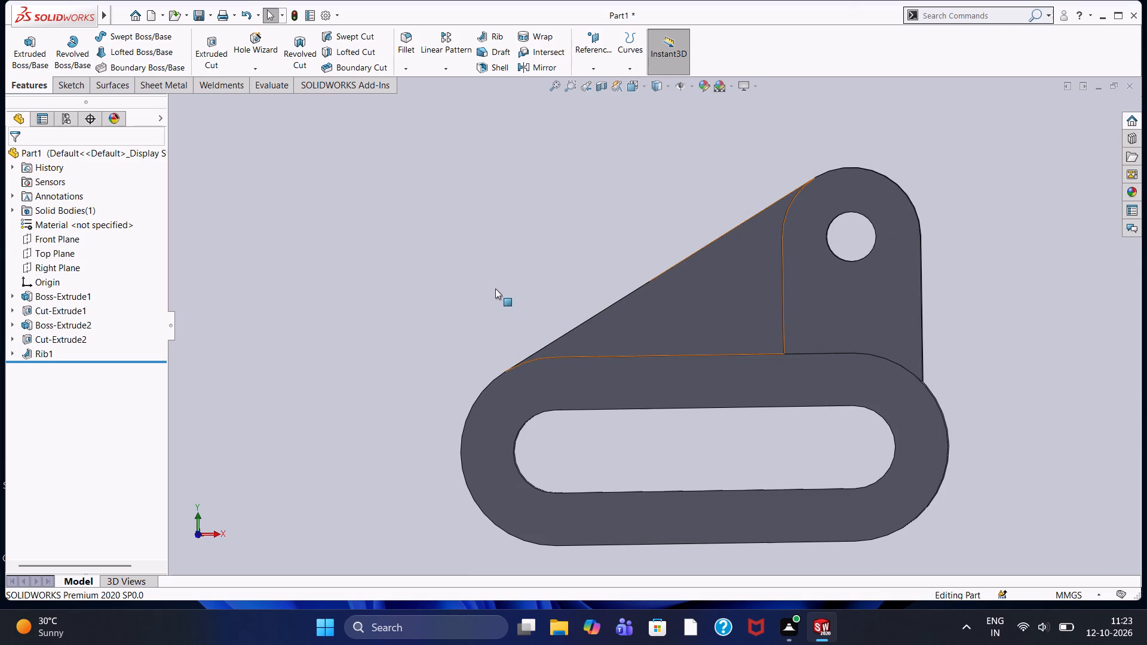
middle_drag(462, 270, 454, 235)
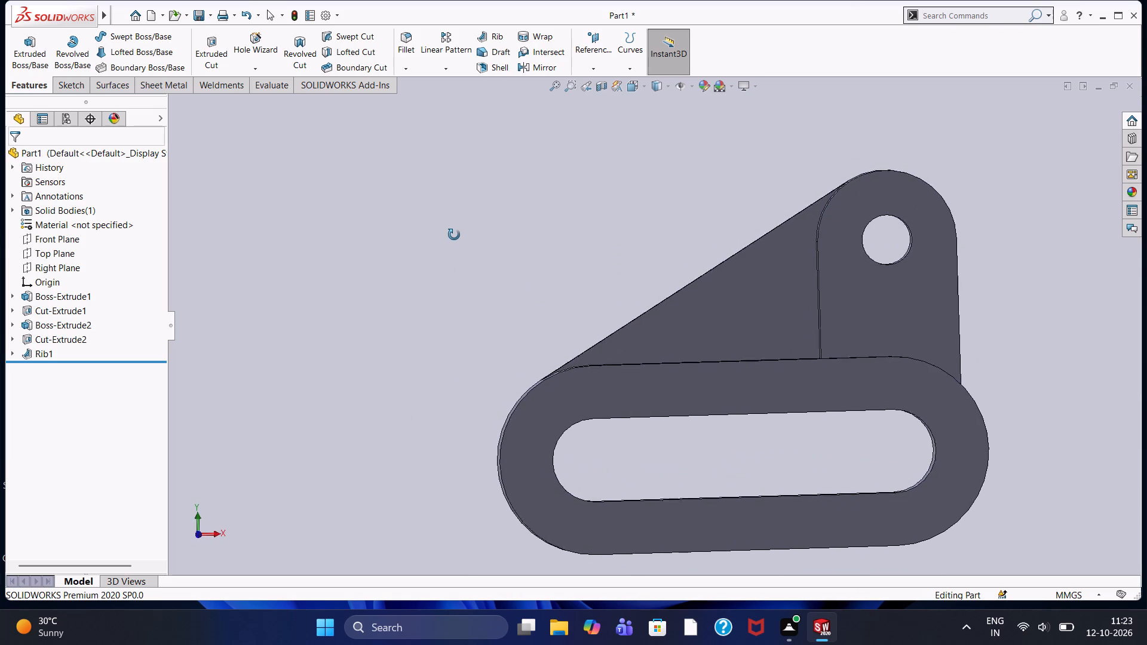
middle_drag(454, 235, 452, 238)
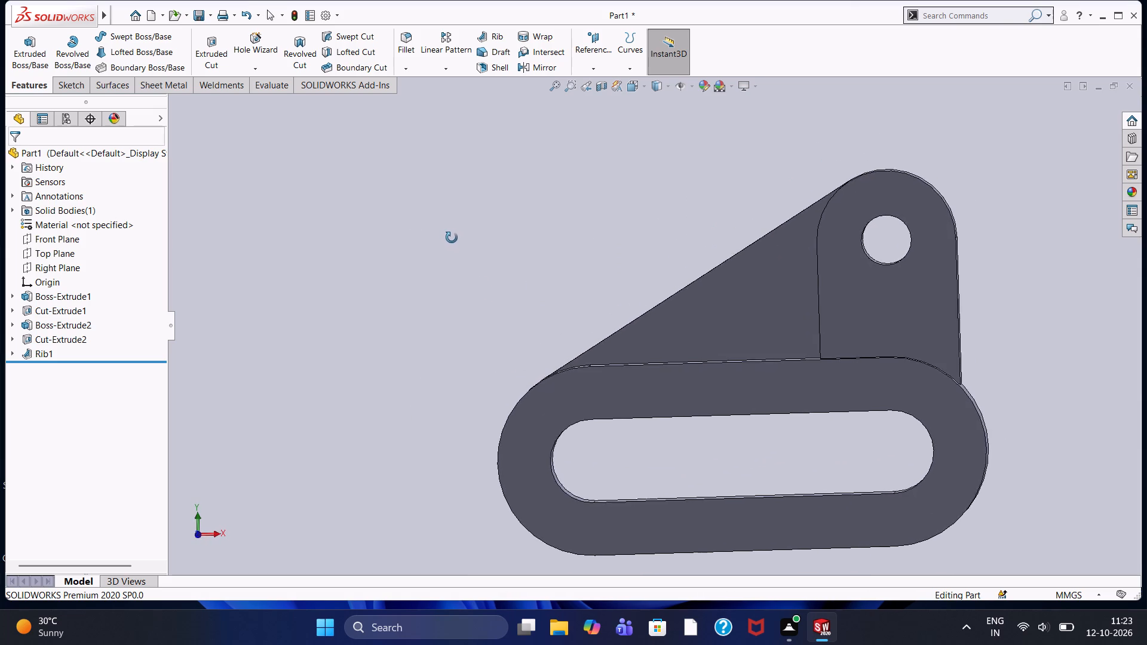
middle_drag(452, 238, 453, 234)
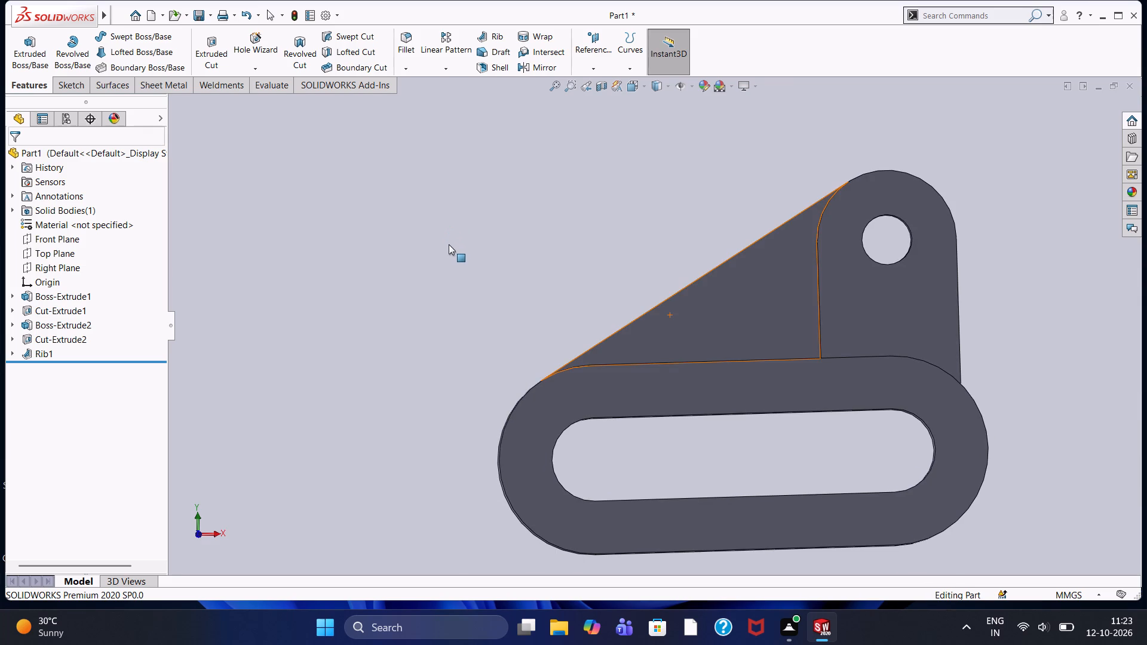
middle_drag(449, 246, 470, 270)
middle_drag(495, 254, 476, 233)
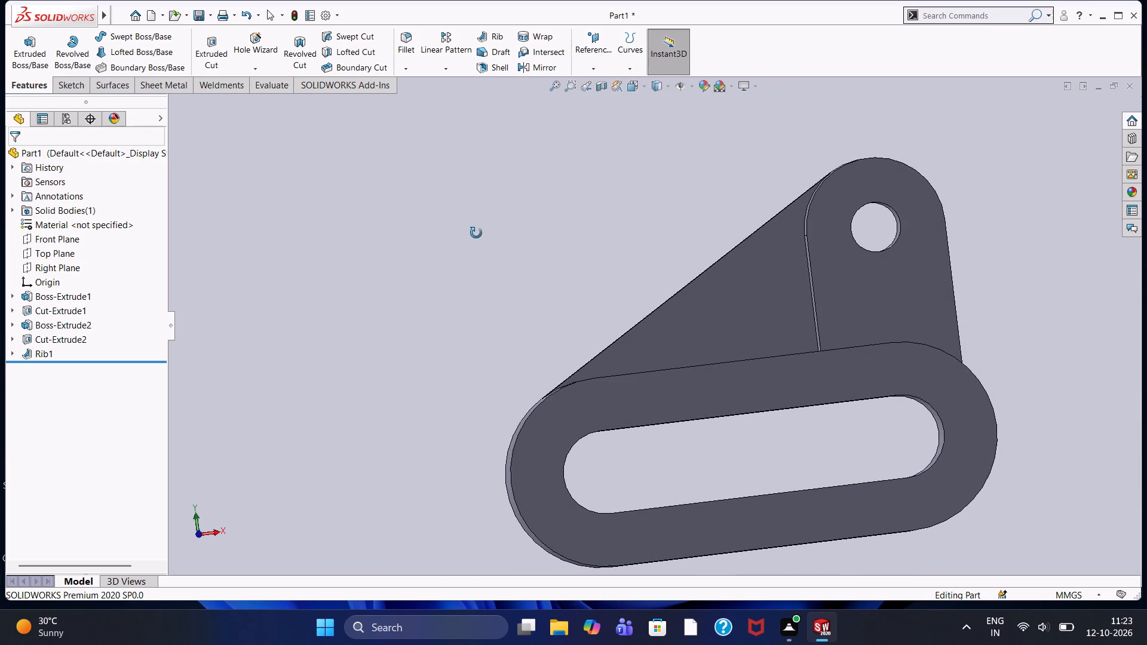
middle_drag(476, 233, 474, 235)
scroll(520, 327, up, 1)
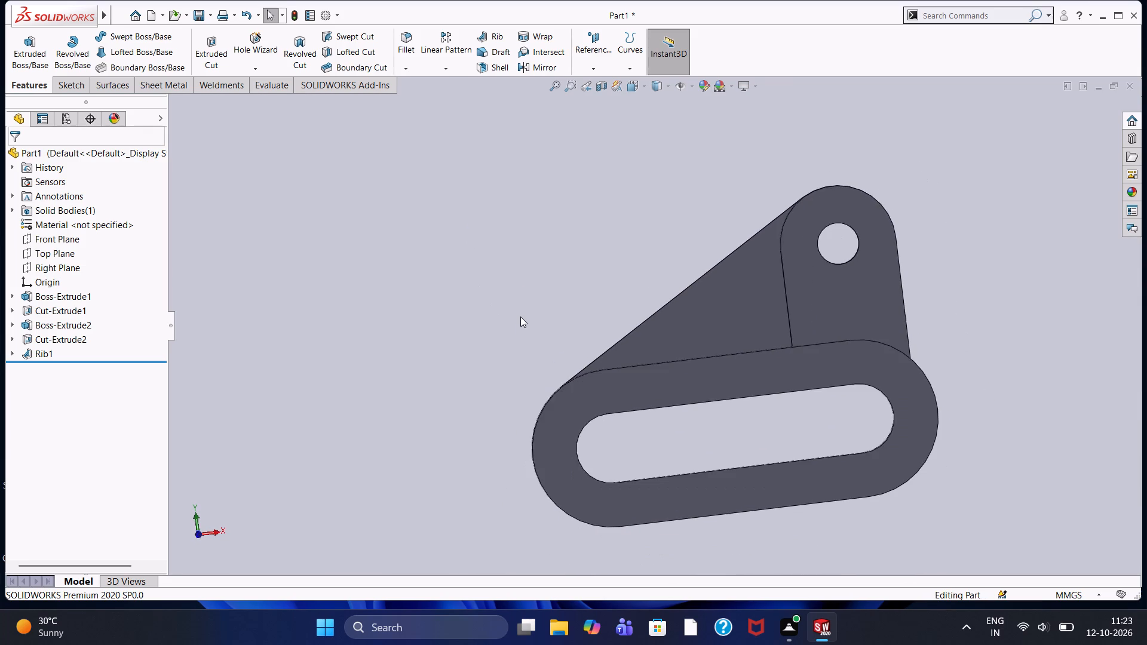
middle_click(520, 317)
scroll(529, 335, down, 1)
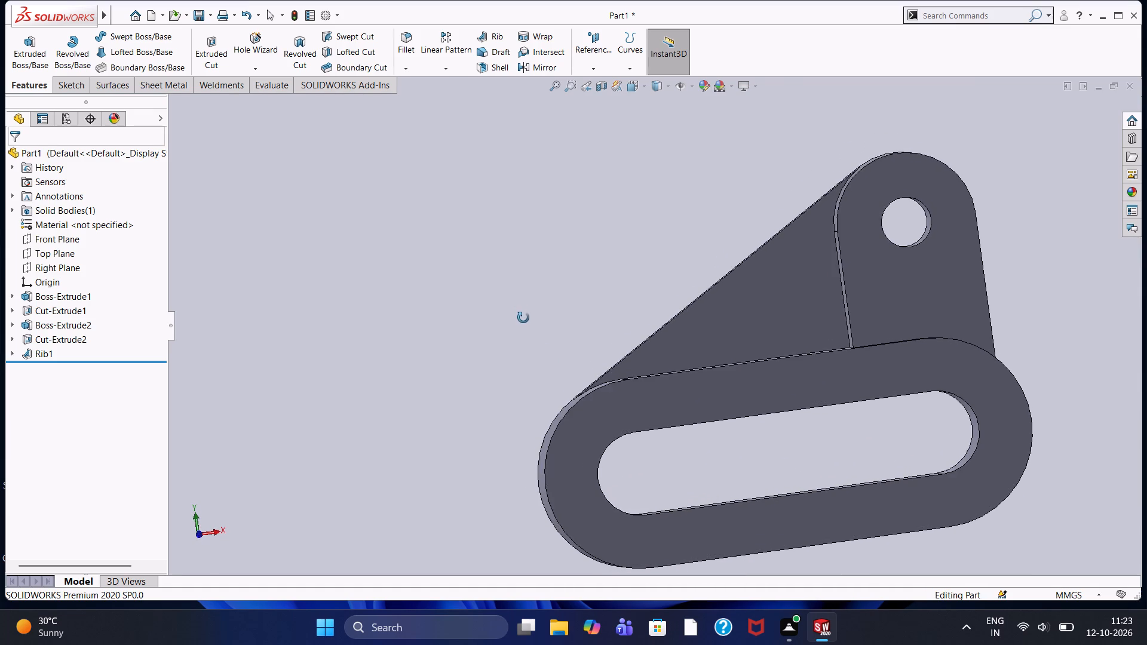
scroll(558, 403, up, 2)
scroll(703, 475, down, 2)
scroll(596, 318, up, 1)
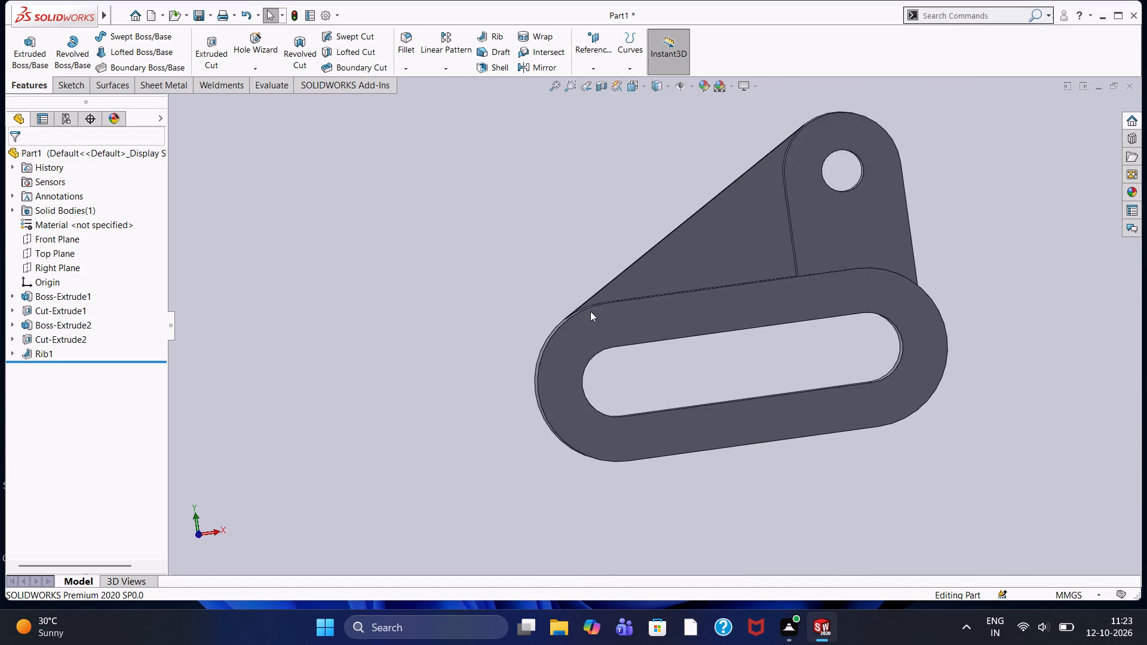
Inspect the whole bracket obliquely and close up, focusing on the rib's junctions with the pivot boss and slotted body.
scroll(590, 311, up, 2)
middle_drag(545, 264, 536, 275)
middle_drag(546, 292, 585, 271)
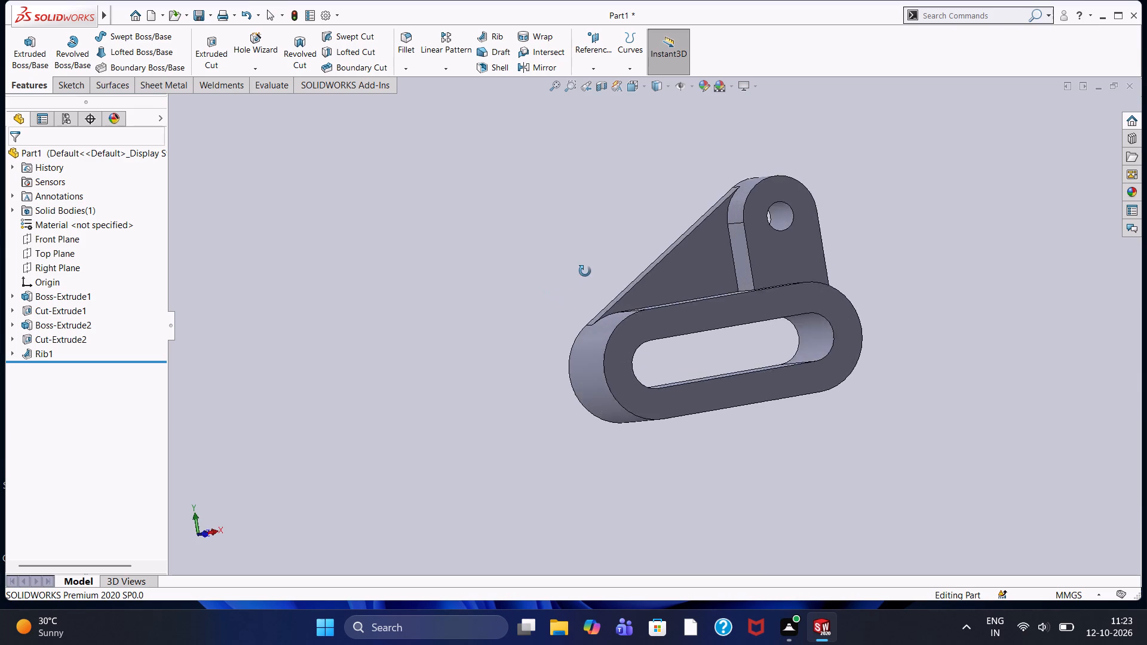
middle_drag(585, 271, 557, 282)
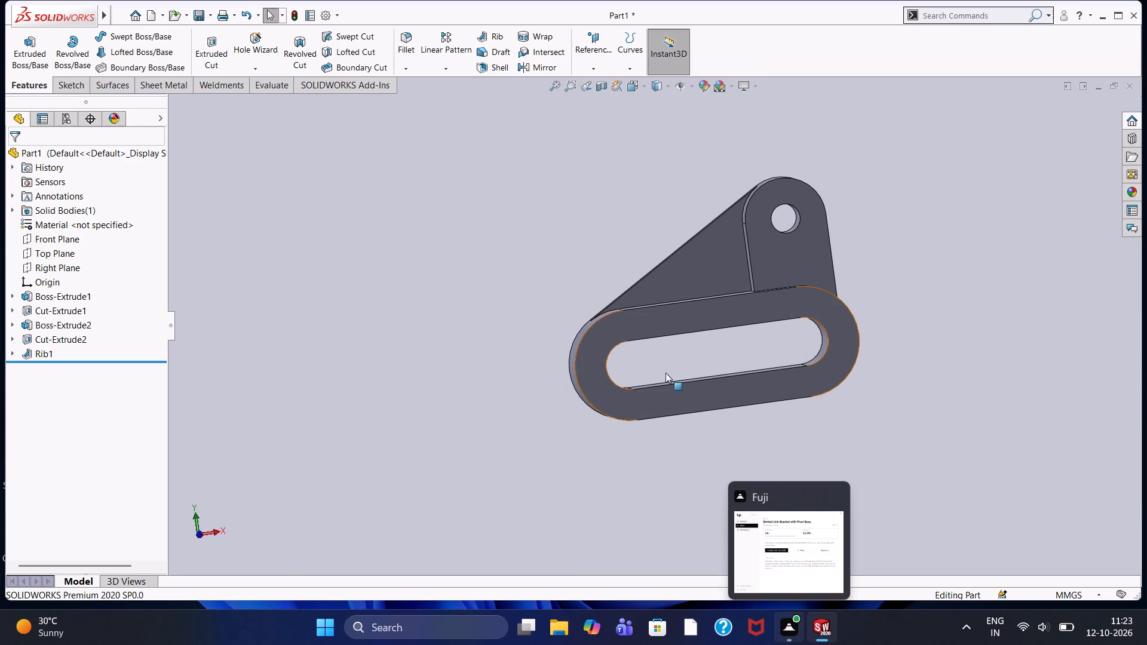
scroll(779, 277, down, 2)
scroll(778, 275, up, 1)
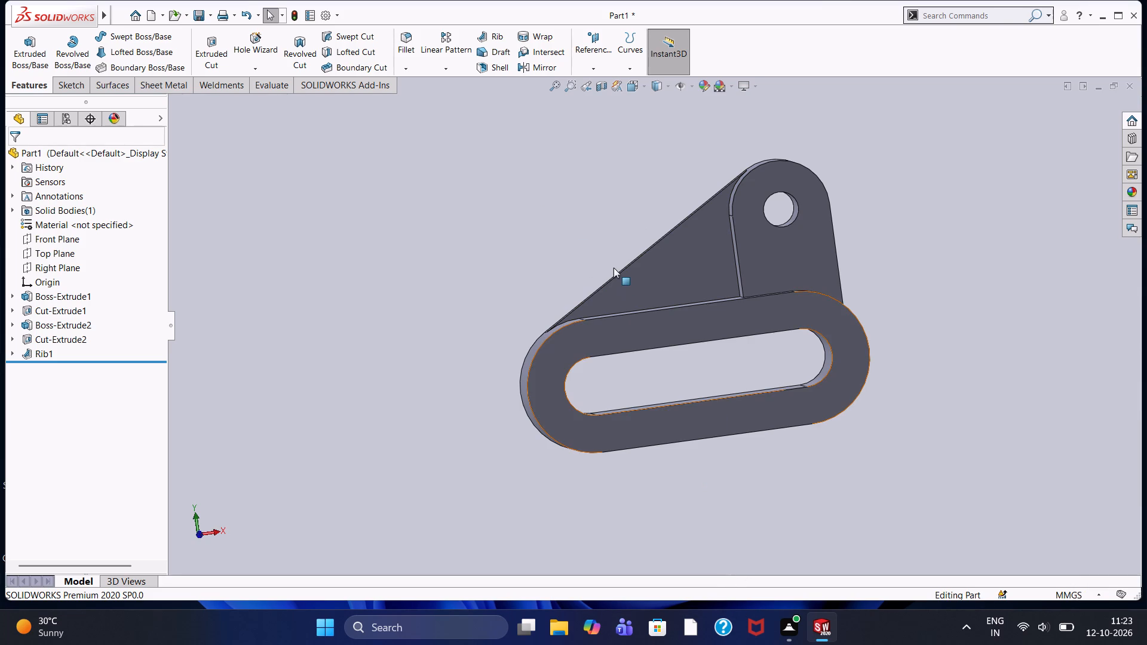
scroll(631, 278, up, 1)
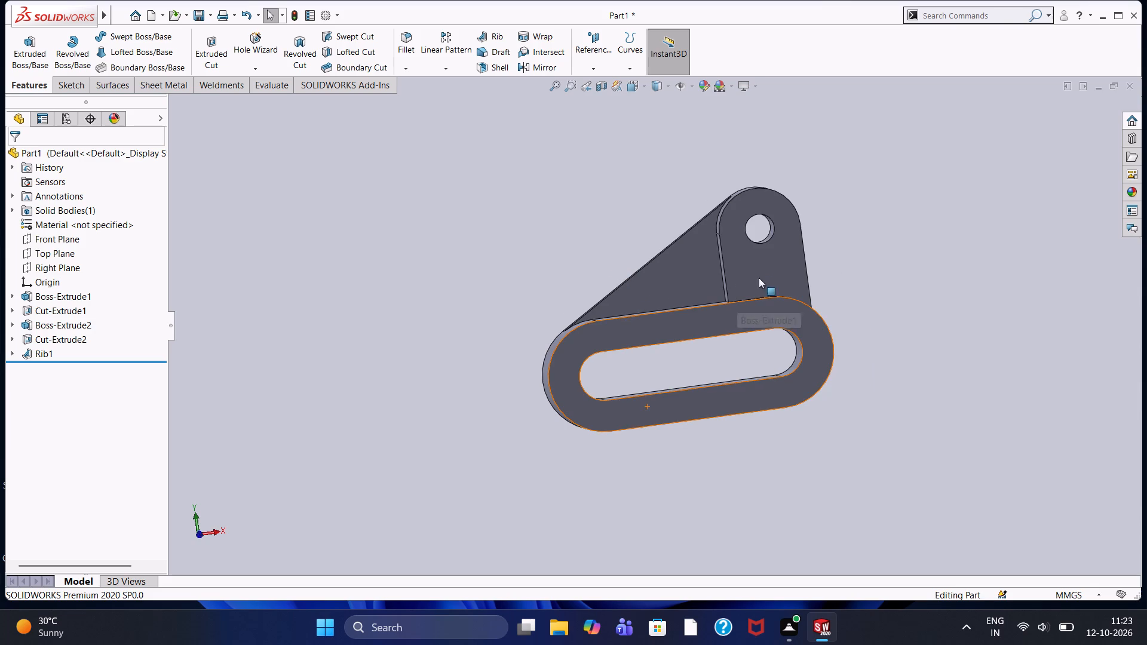
scroll(741, 269, down, 1)
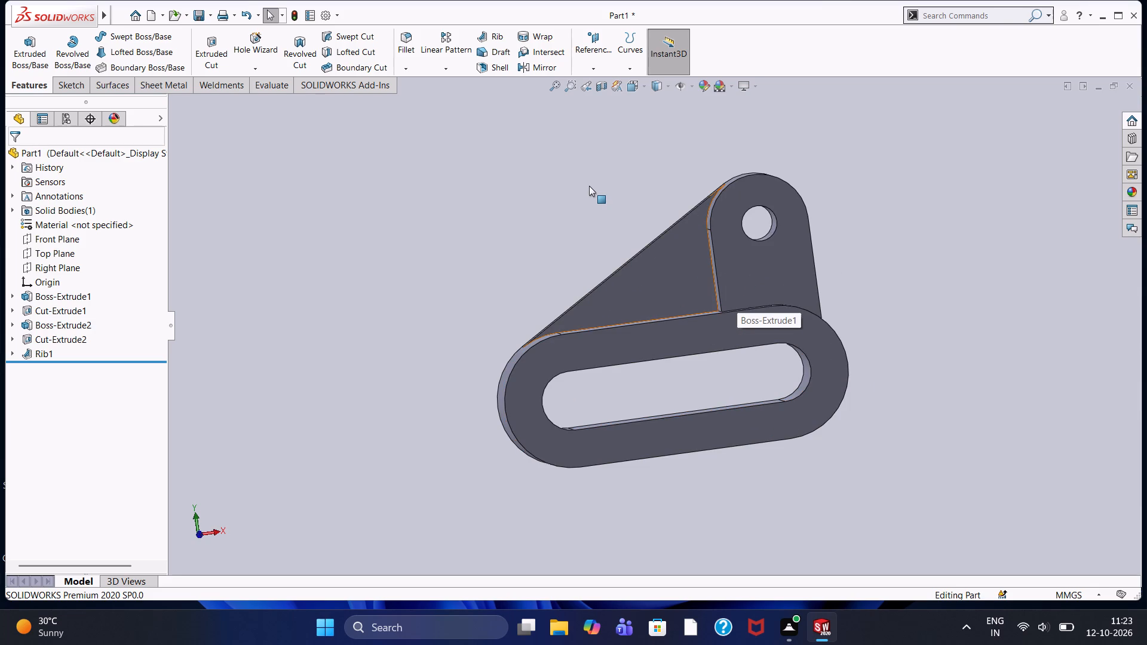
scroll(694, 337, down, 1)
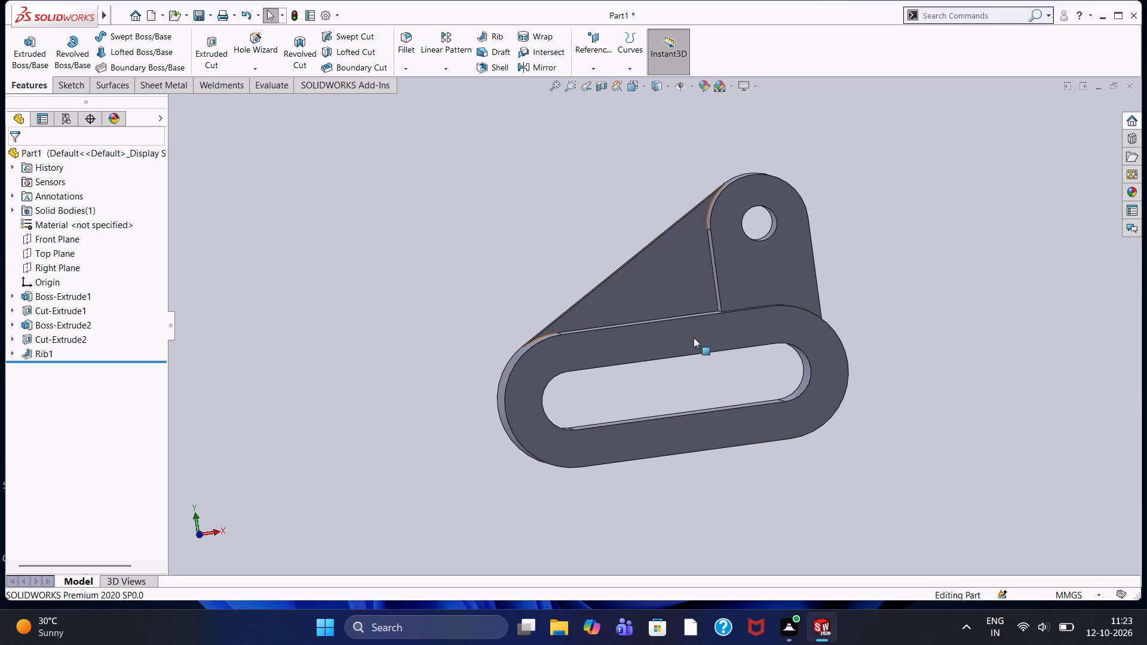
scroll(694, 337, down, 1)
scroll(694, 337, up, 2)
scroll(594, 369, down, 2)
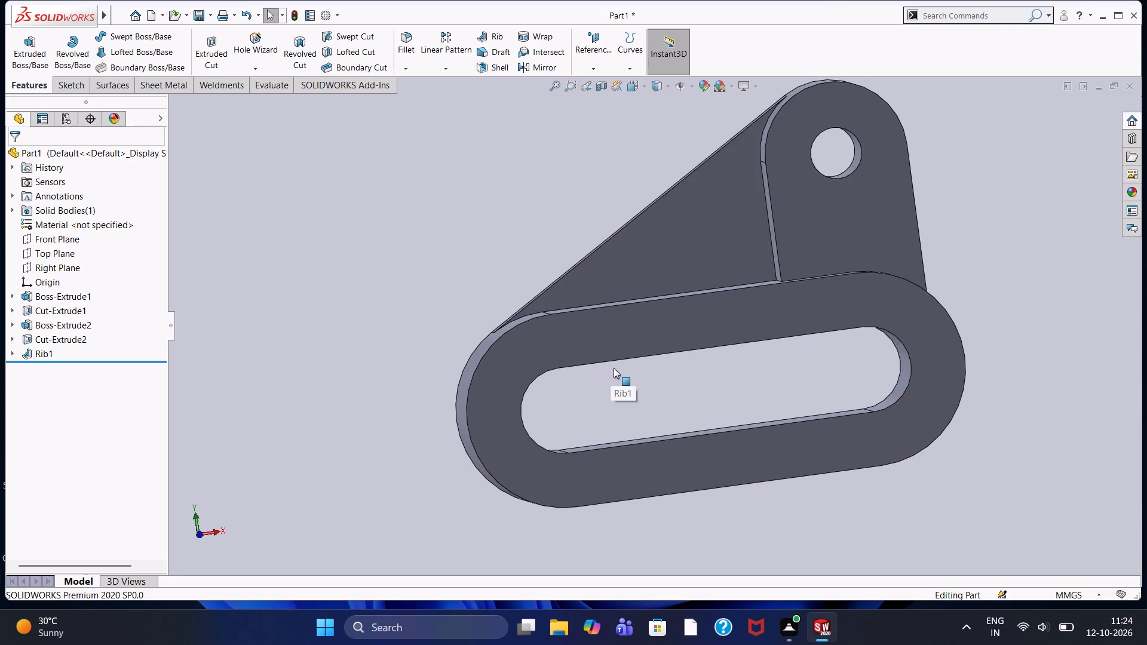
scroll(614, 368, up, 1)
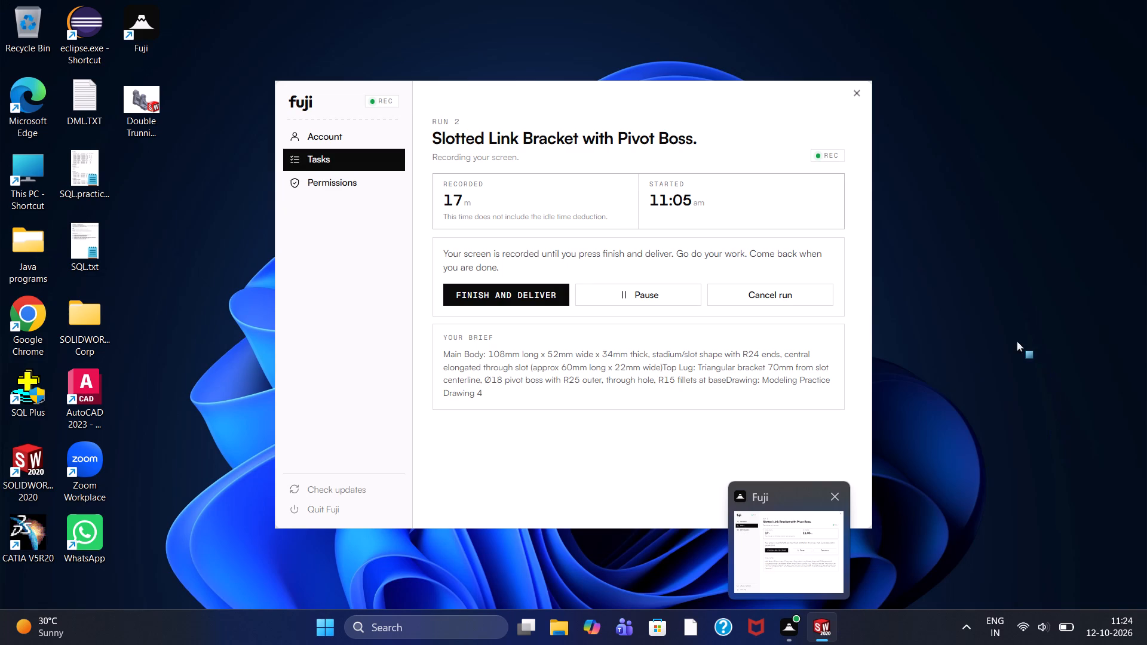
Check the Slotted Link Bracket brief in the Fuji window for required features, and return to the SOLIDWORKS part.
click(1055, 215)
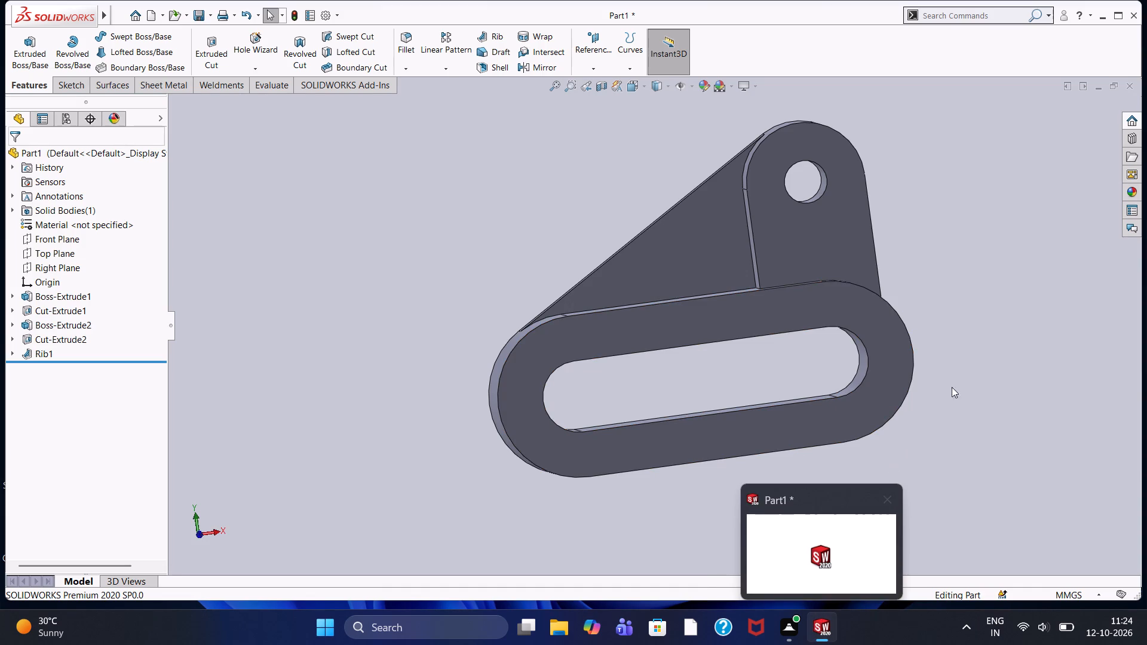
click(983, 357)
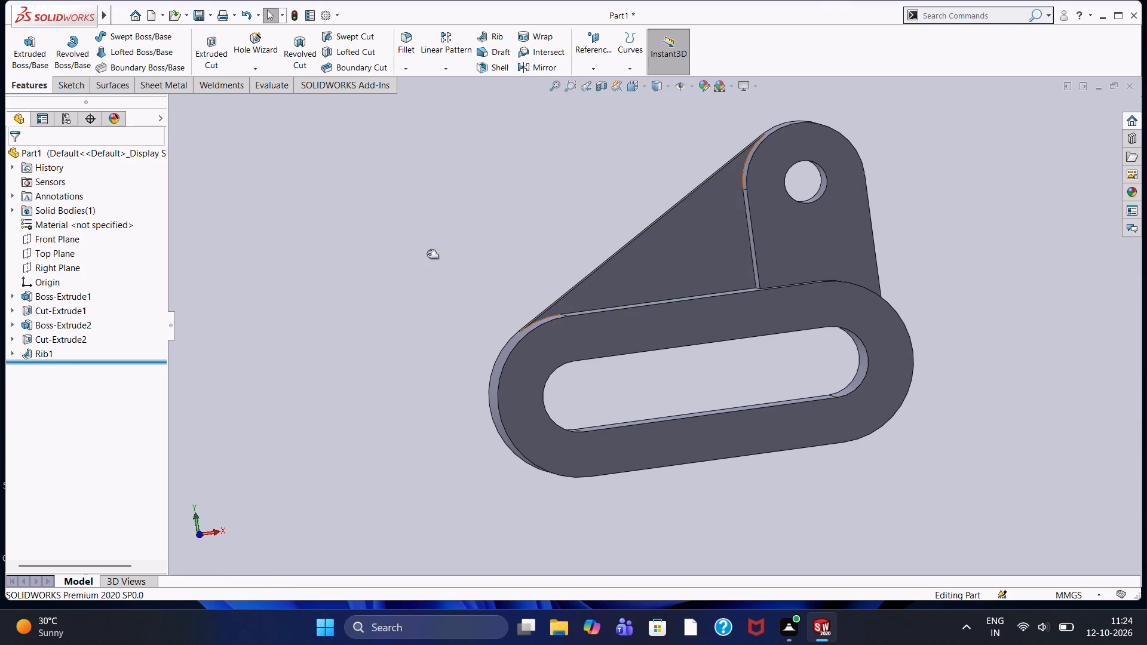
Fillet the inner corner edge where the pivot boss's rib-side face meets the slotted body with a 15 mm radius.
middle_drag(500, 204, 535, 317)
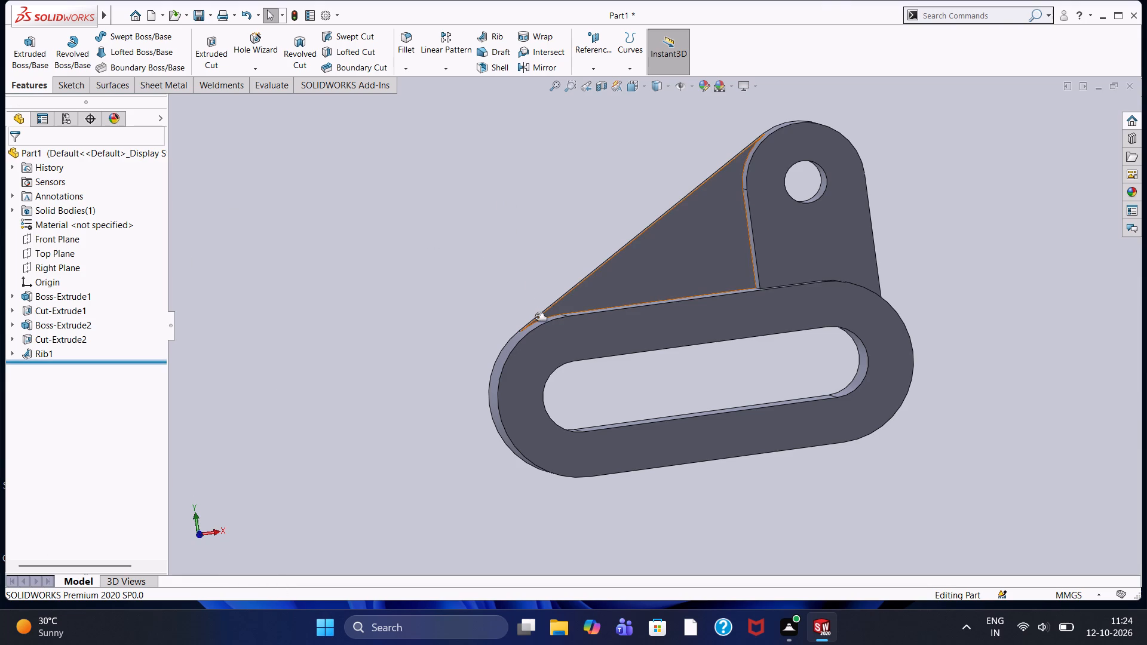
middle_drag(535, 317, 531, 309)
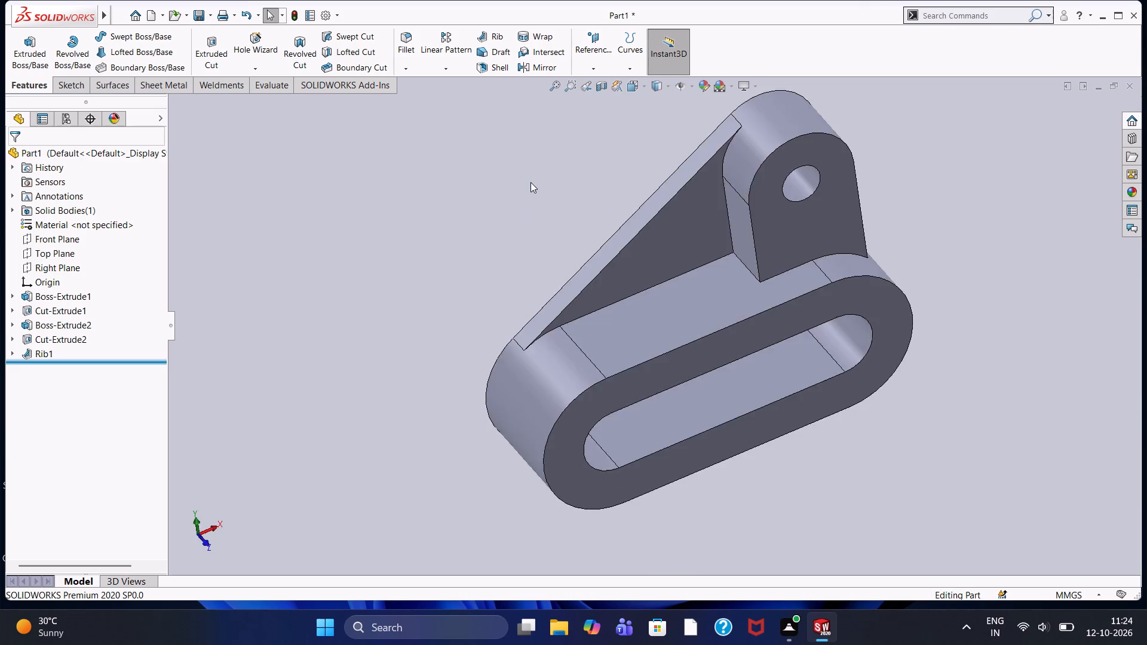
middle_drag(532, 182, 550, 198)
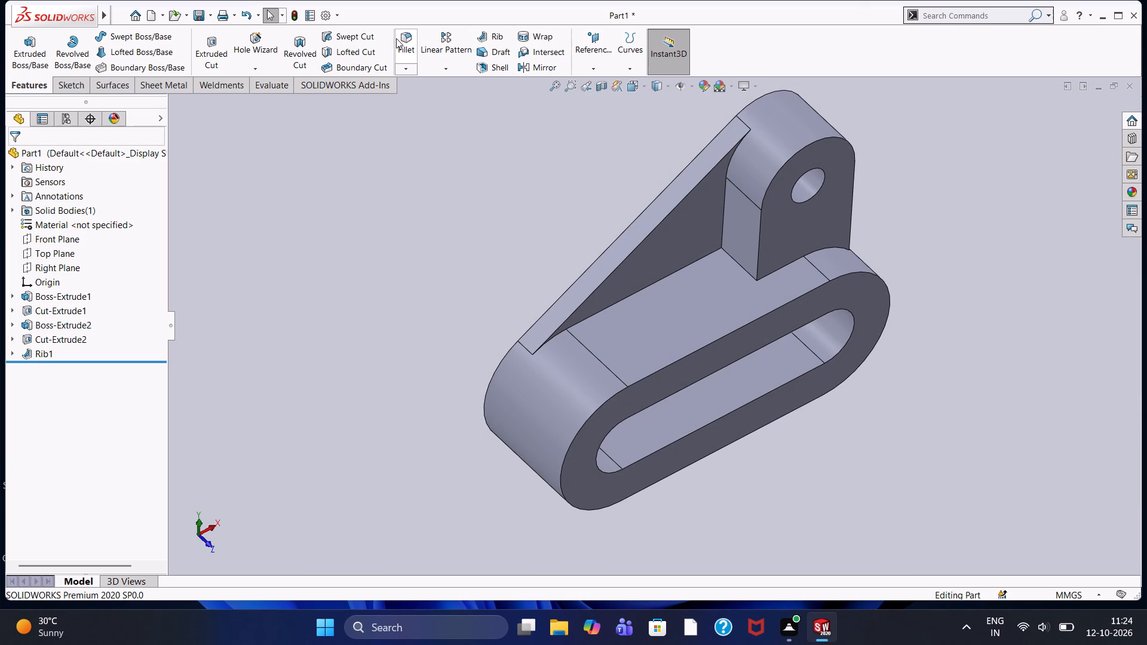
click(401, 38)
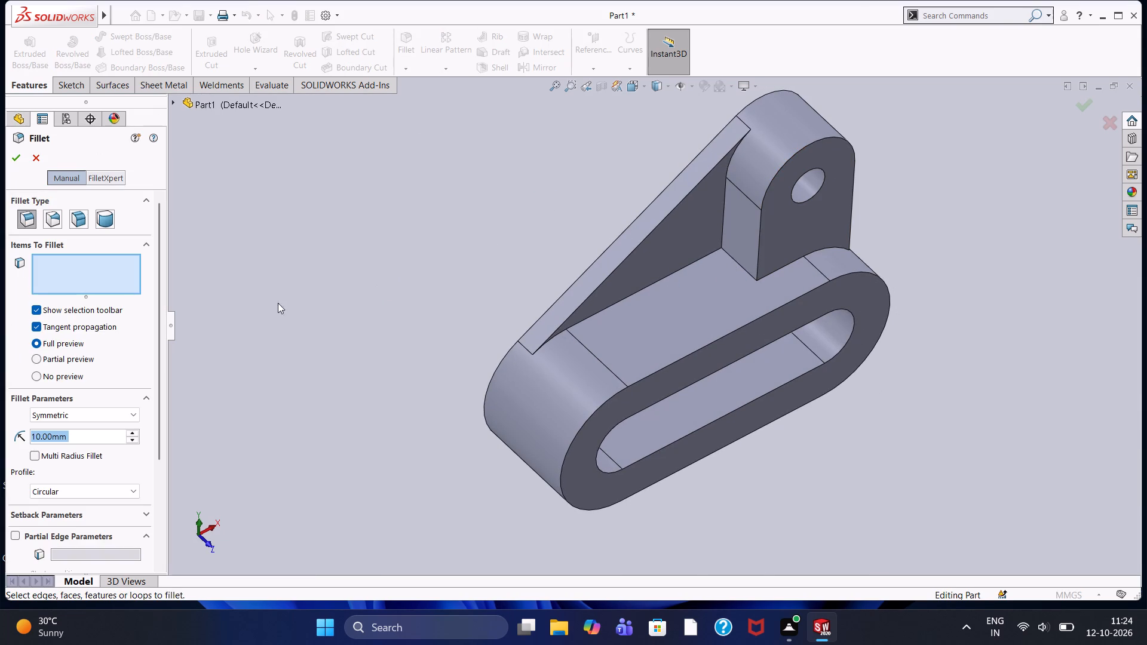
key(1)
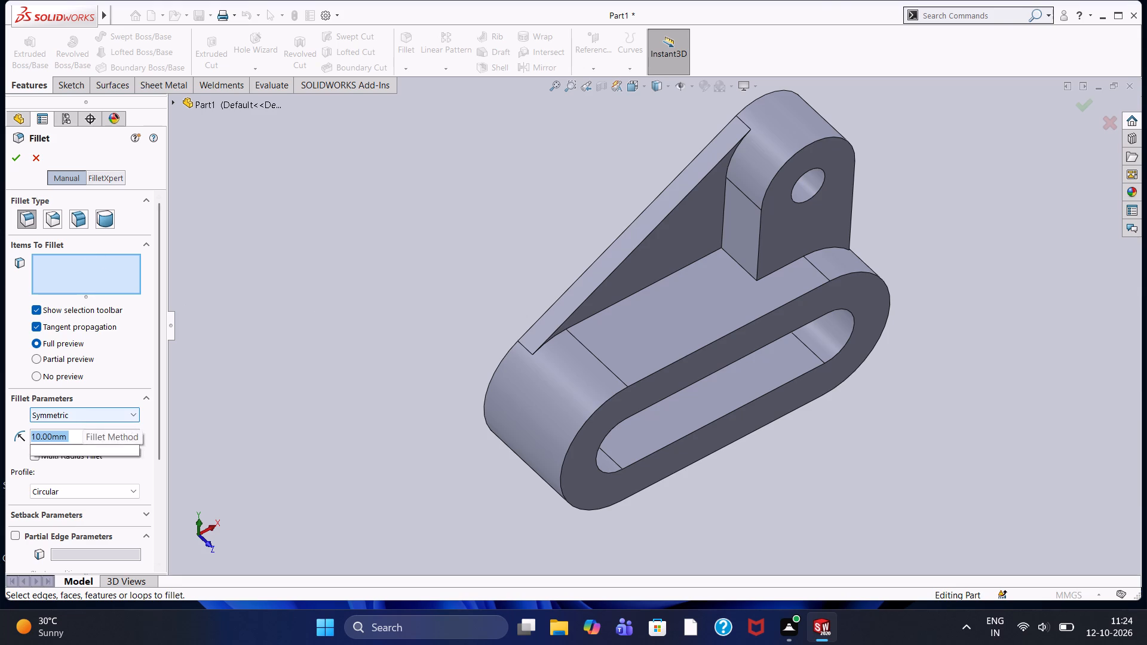
key(5)
key(Return)
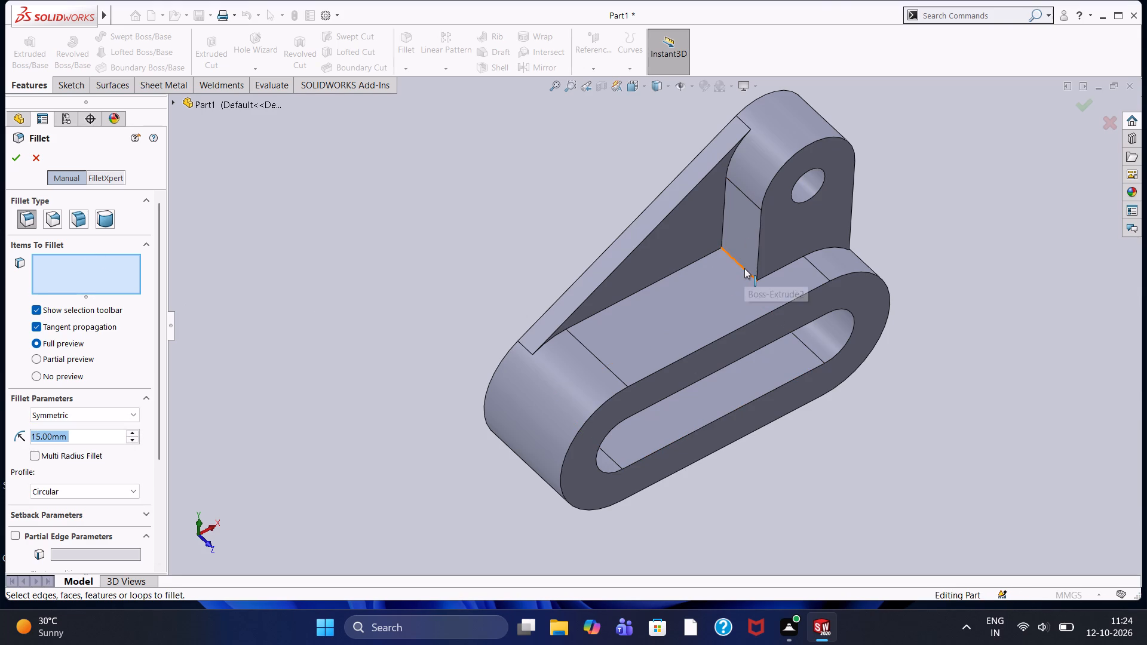
click(744, 268)
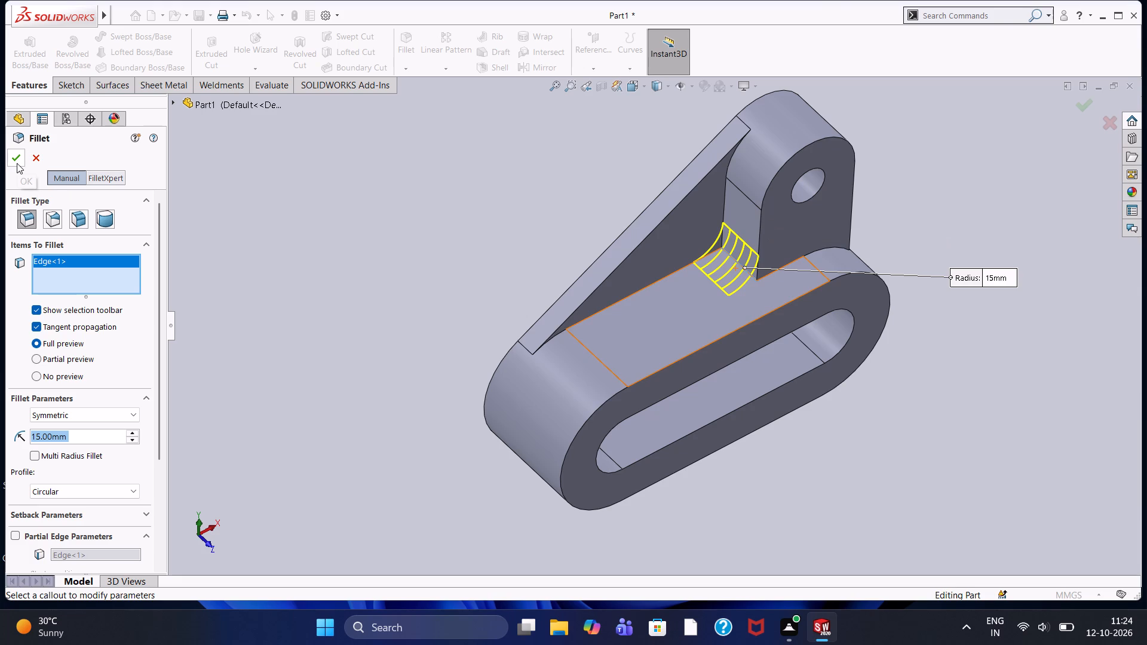
click(17, 163)
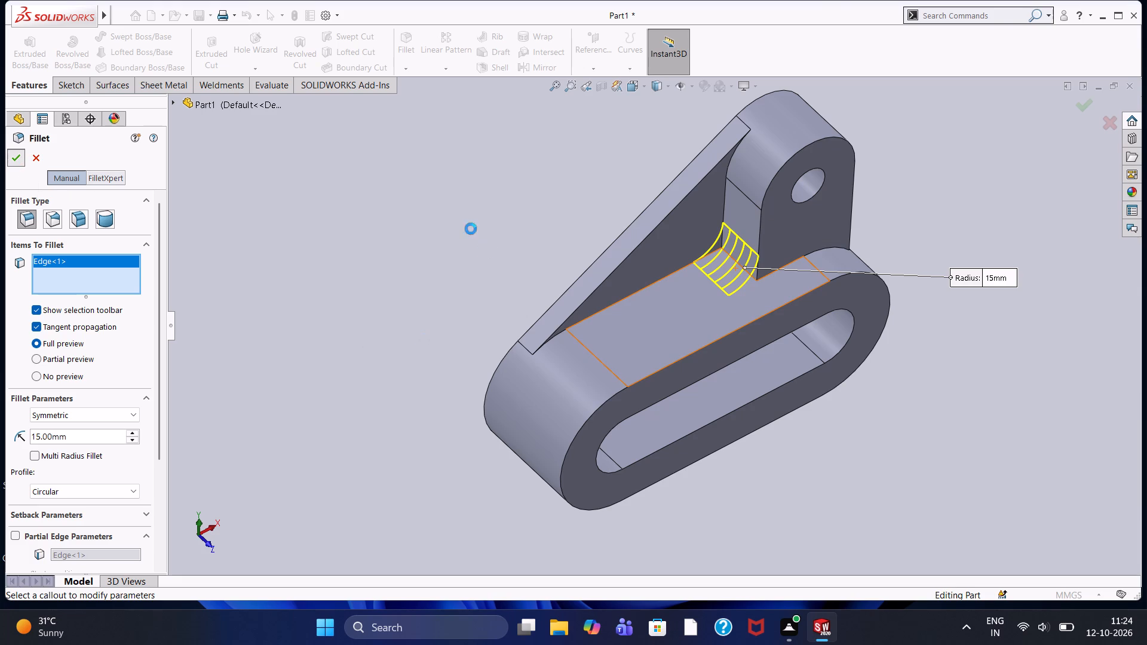
Inspect the bracket from oblique front and underside angles, checking the new fillet between the pivot boss and slotted body.
scroll(461, 226, up, 1)
middle_drag(461, 226, 465, 195)
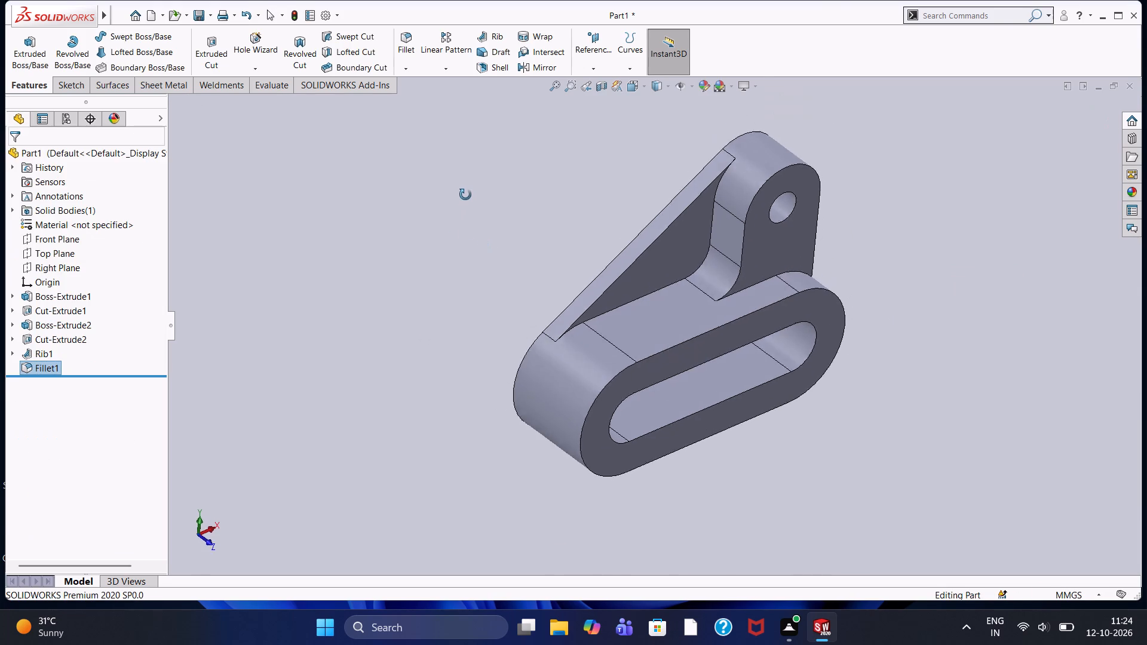
middle_drag(465, 195, 421, 127)
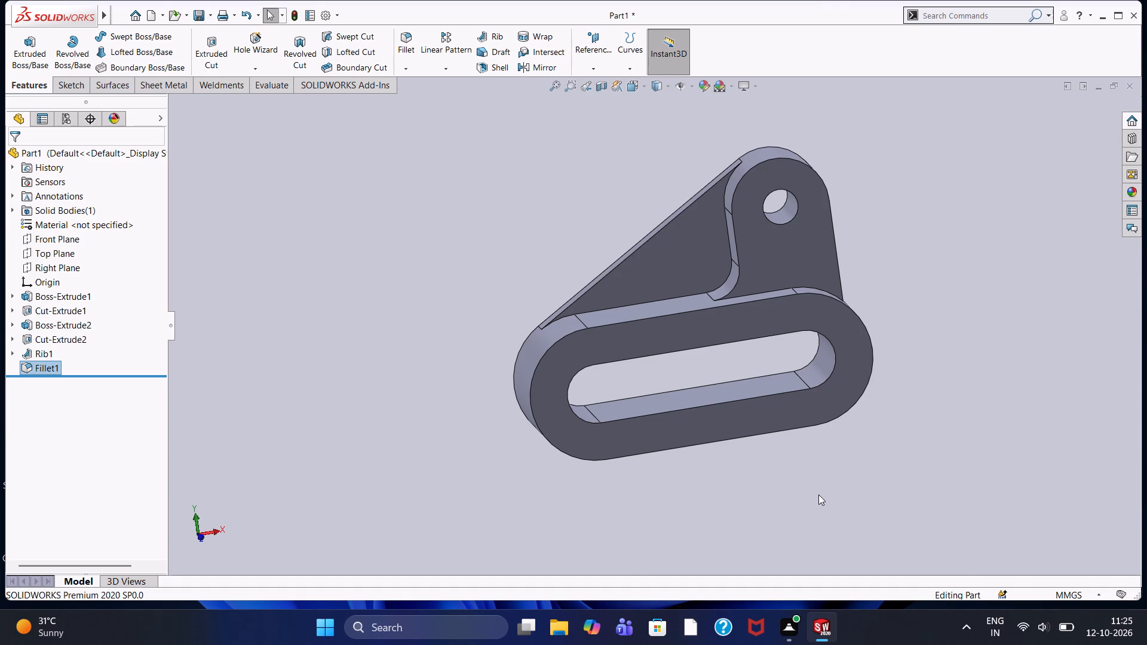
middle_drag(532, 241, 482, 178)
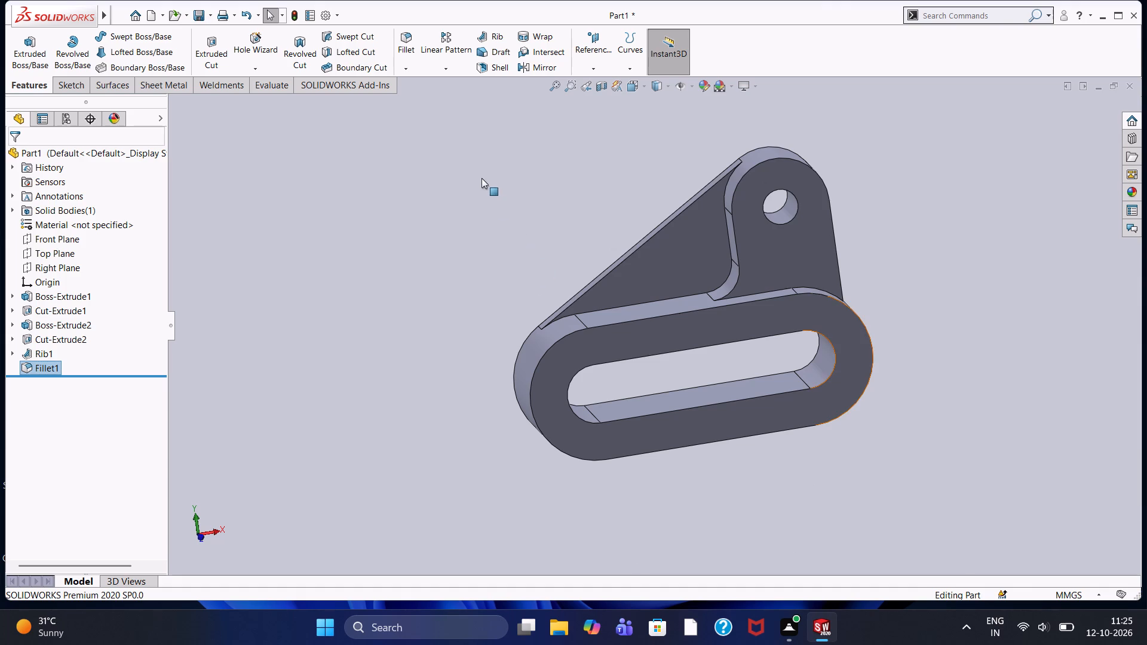
middle_drag(482, 178, 480, 173)
middle_drag(515, 240, 515, 225)
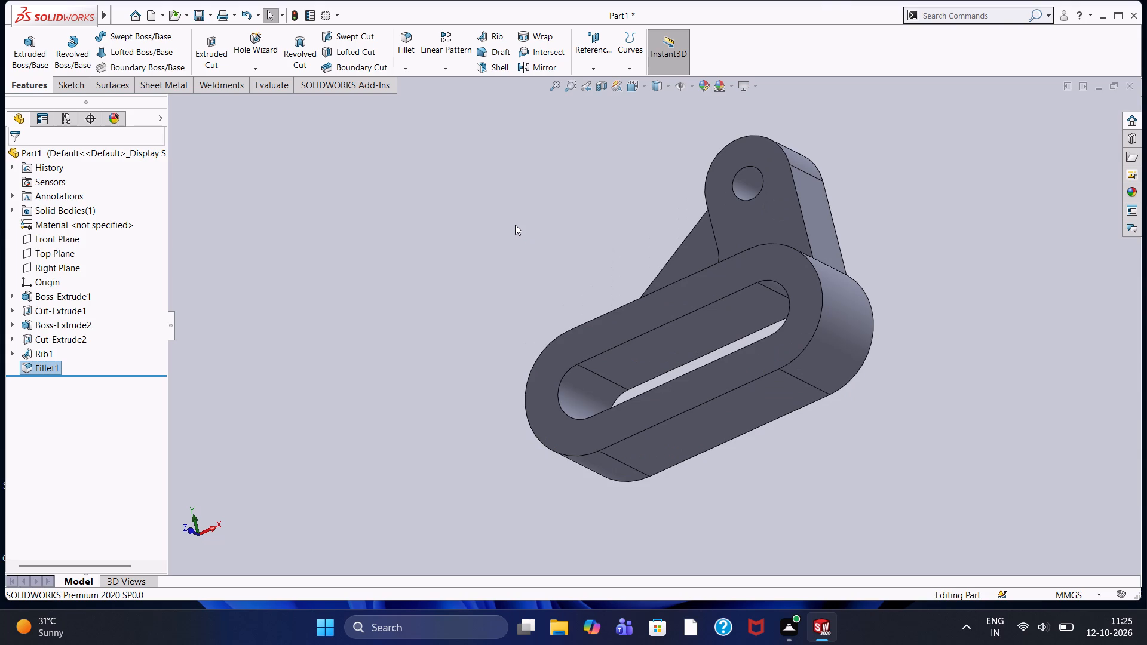
middle_drag(572, 229, 632, 309)
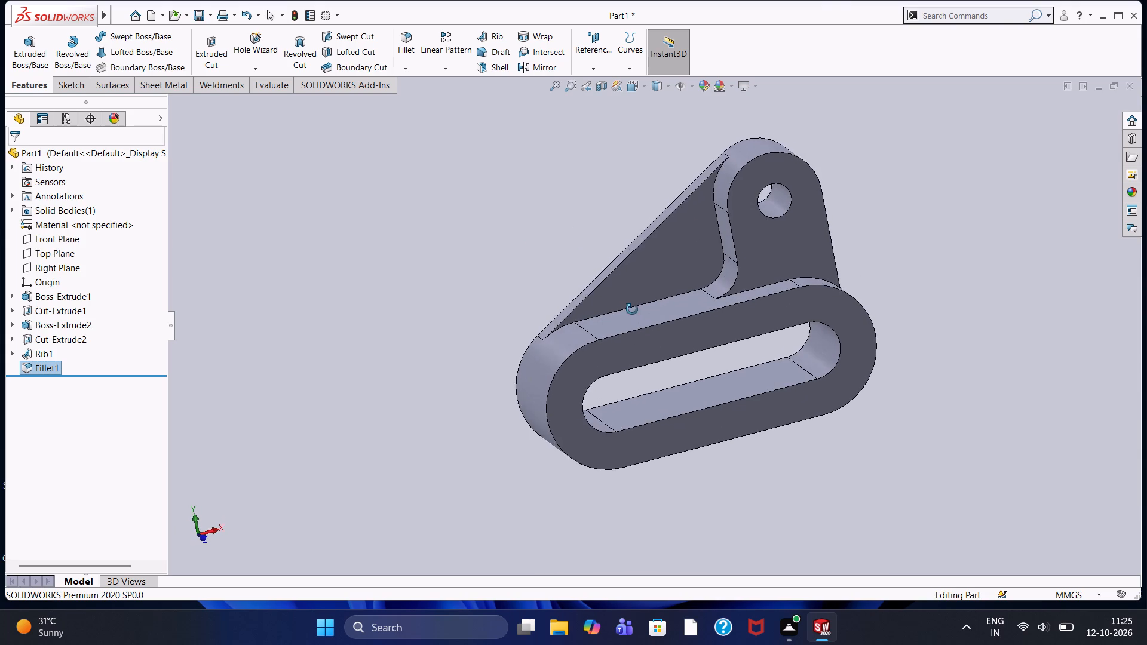
middle_drag(632, 309, 636, 309)
middle_drag(514, 250, 499, 214)
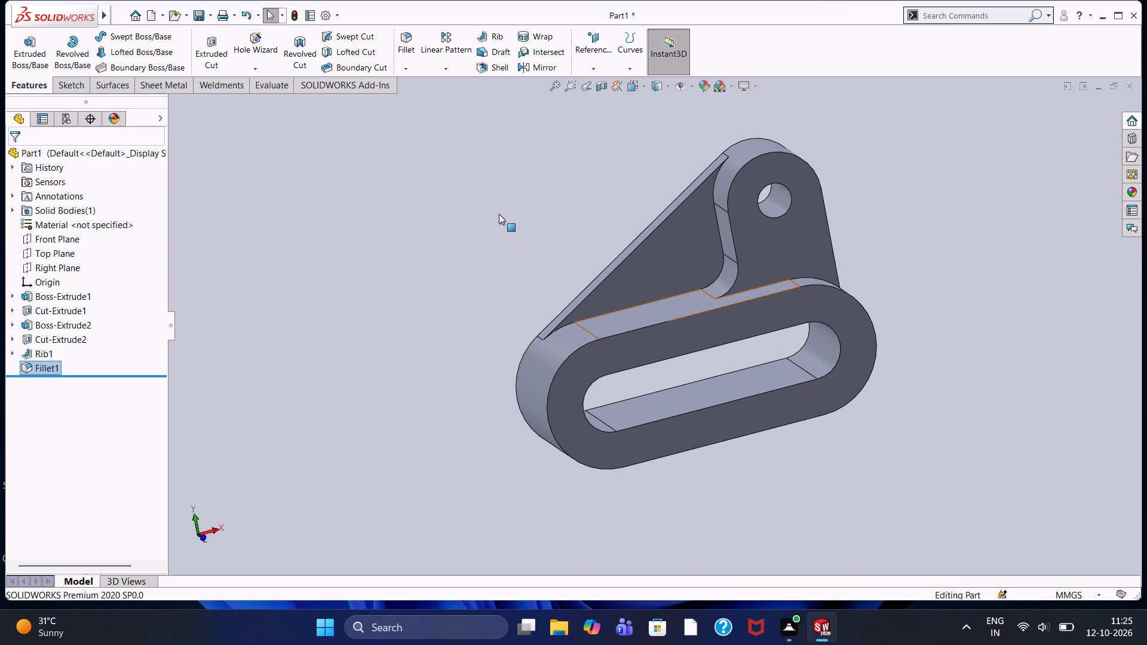
middle_drag(513, 267, 530, 286)
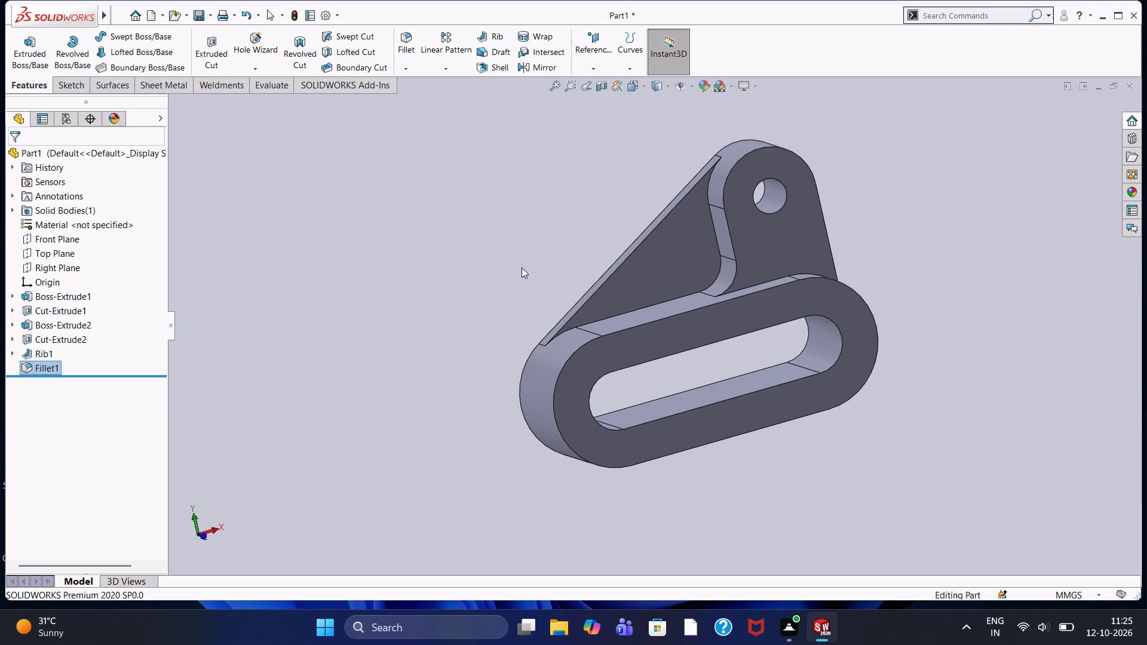
middle_drag(522, 268, 533, 300)
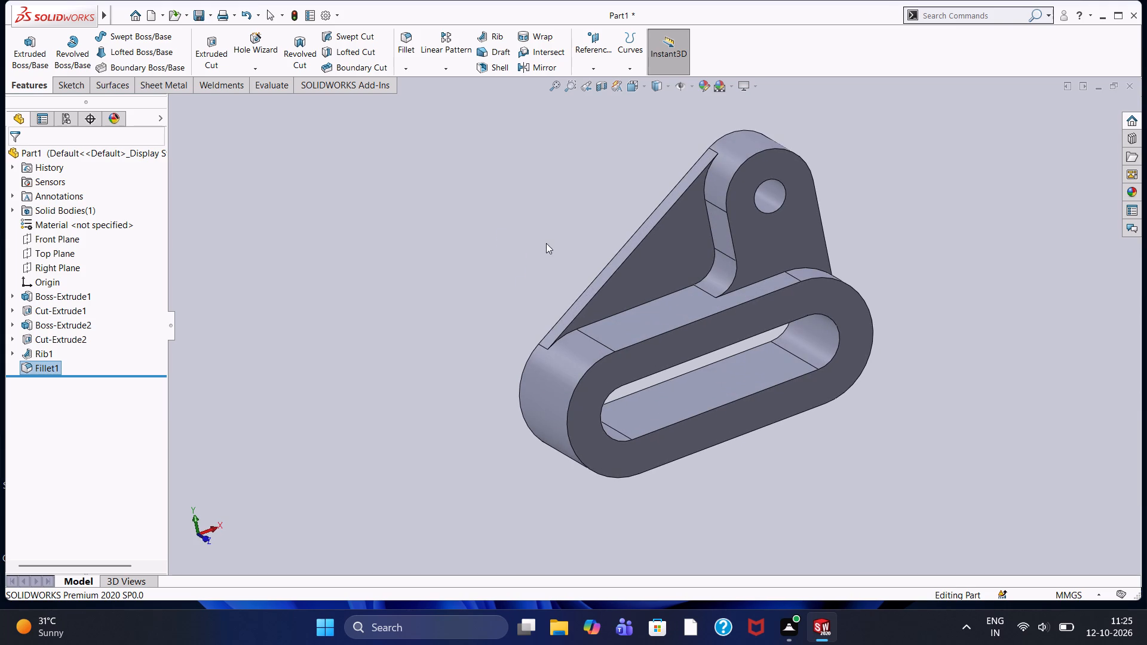
middle_drag(537, 209, 529, 205)
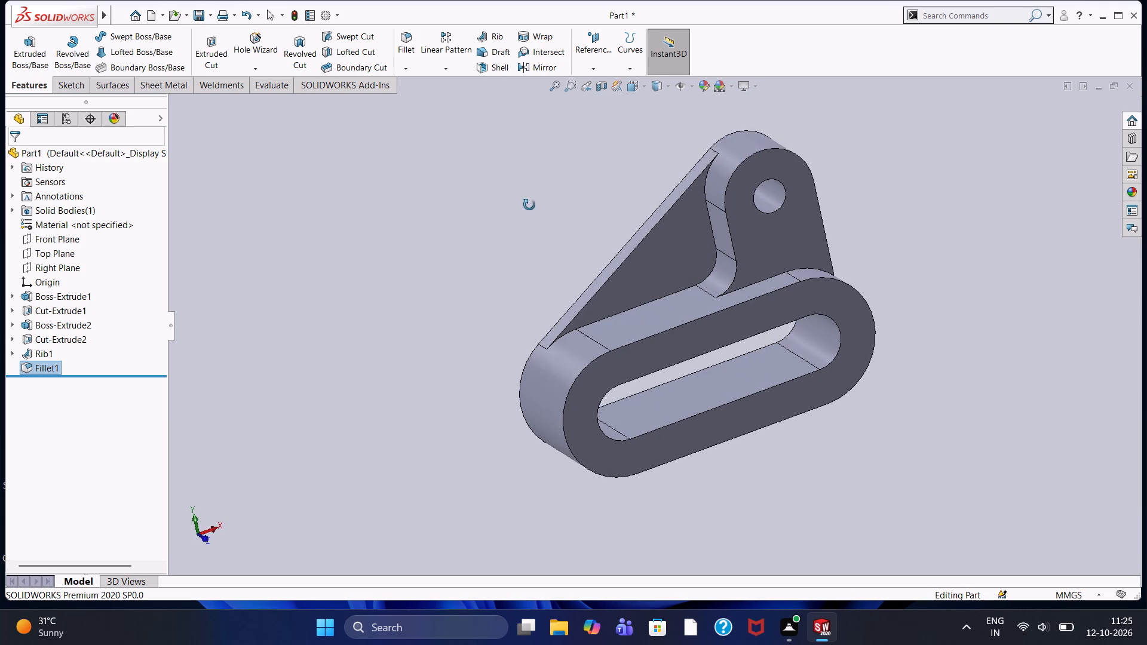
middle_drag(529, 205, 544, 185)
Inspect the filleted corner and rib outline closer up, in near-front and tilted views, against the pivot boss and slotted body.
scroll(609, 260, down, 1)
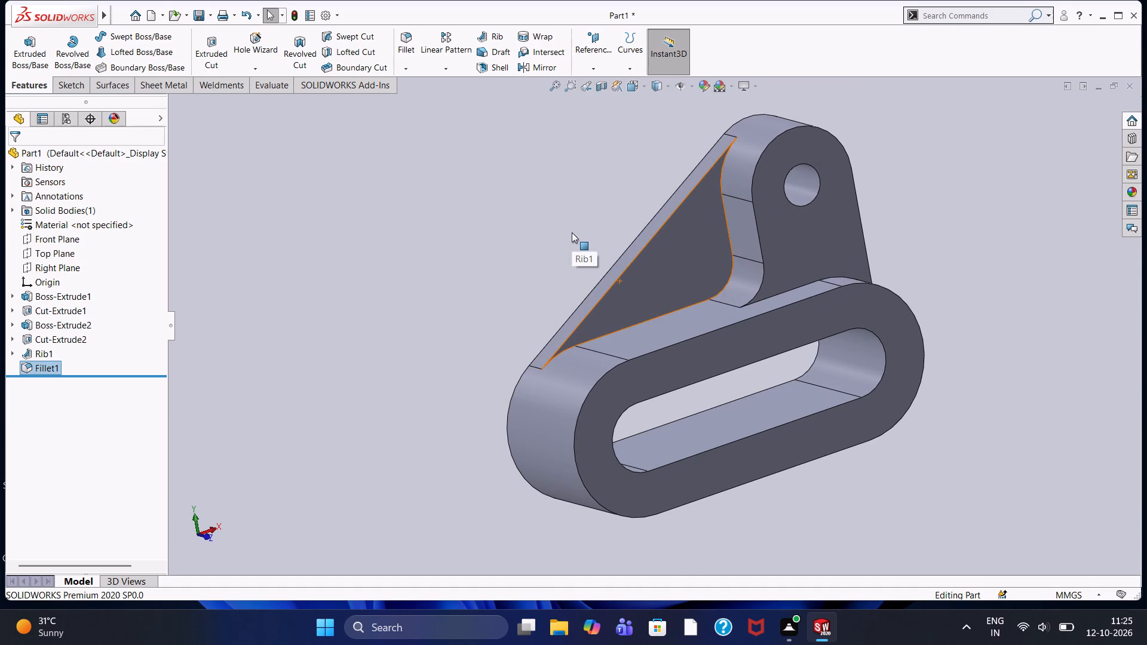
middle_drag(572, 232, 529, 211)
scroll(571, 232, down, 1)
scroll(568, 214, up, 1)
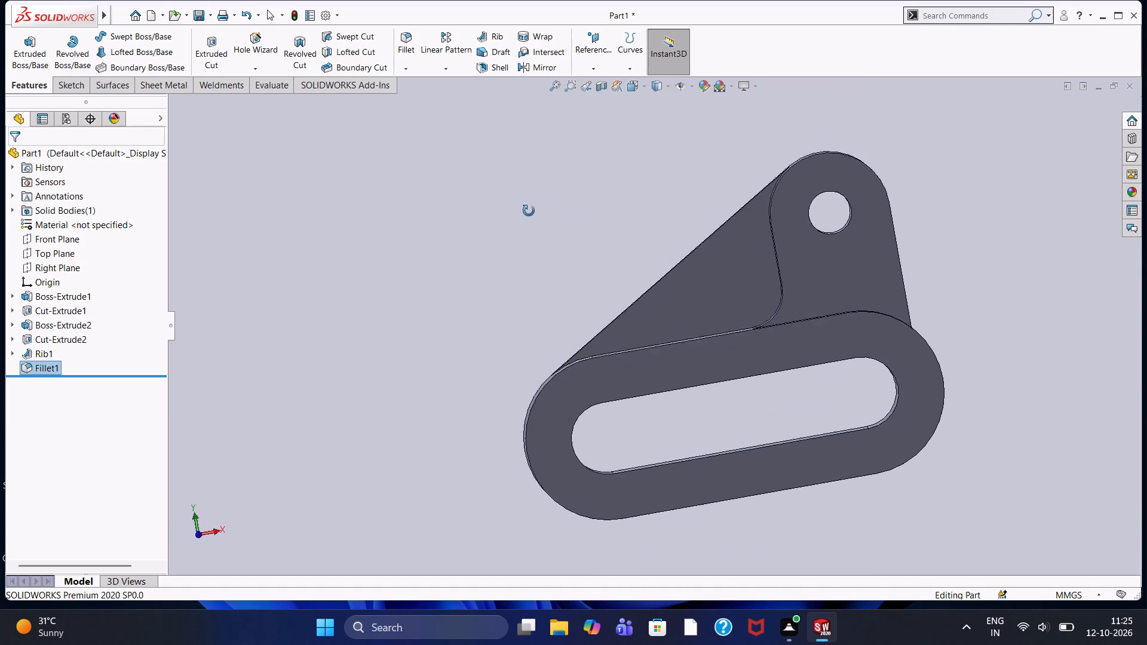
middle_drag(529, 211, 538, 231)
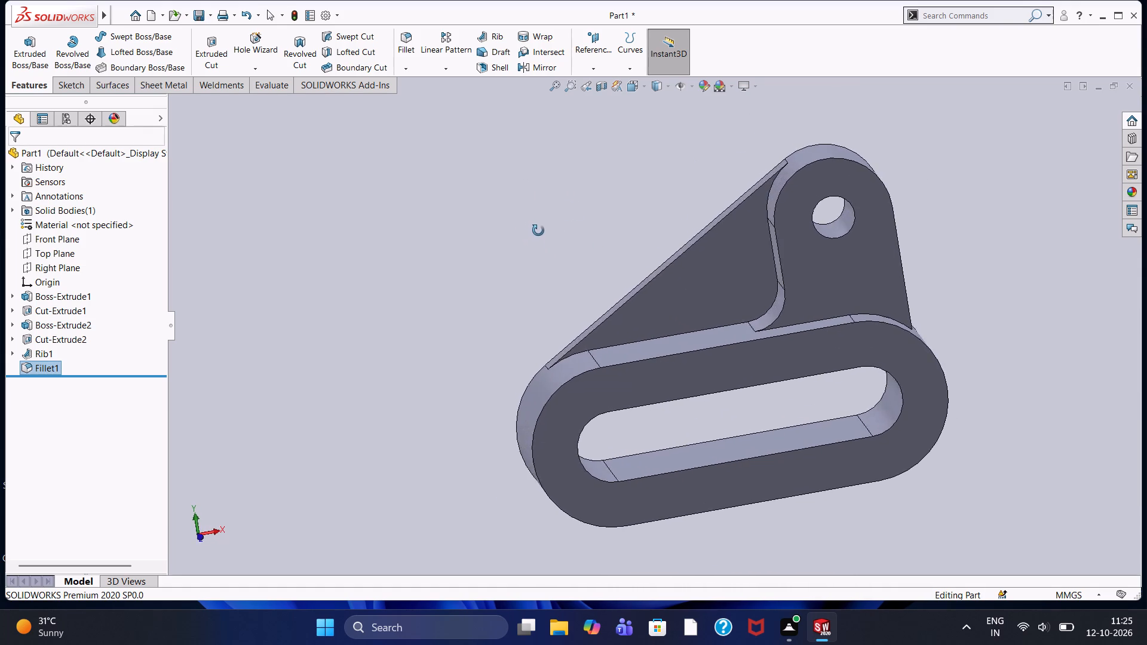
middle_drag(538, 231, 543, 217)
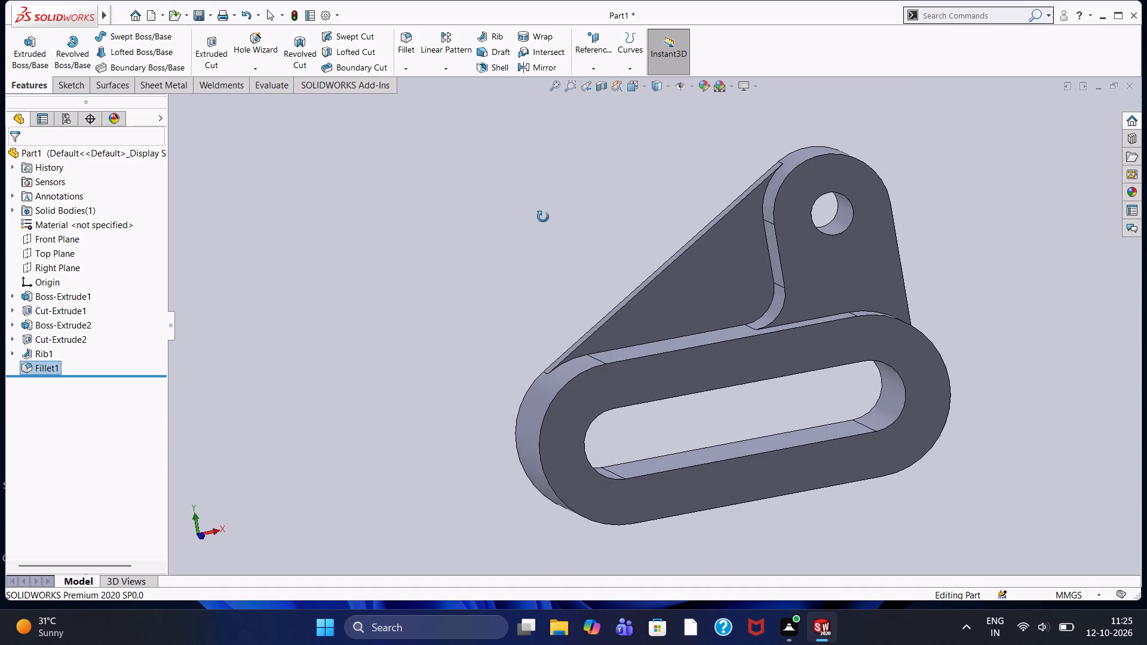
middle_drag(543, 217, 541, 217)
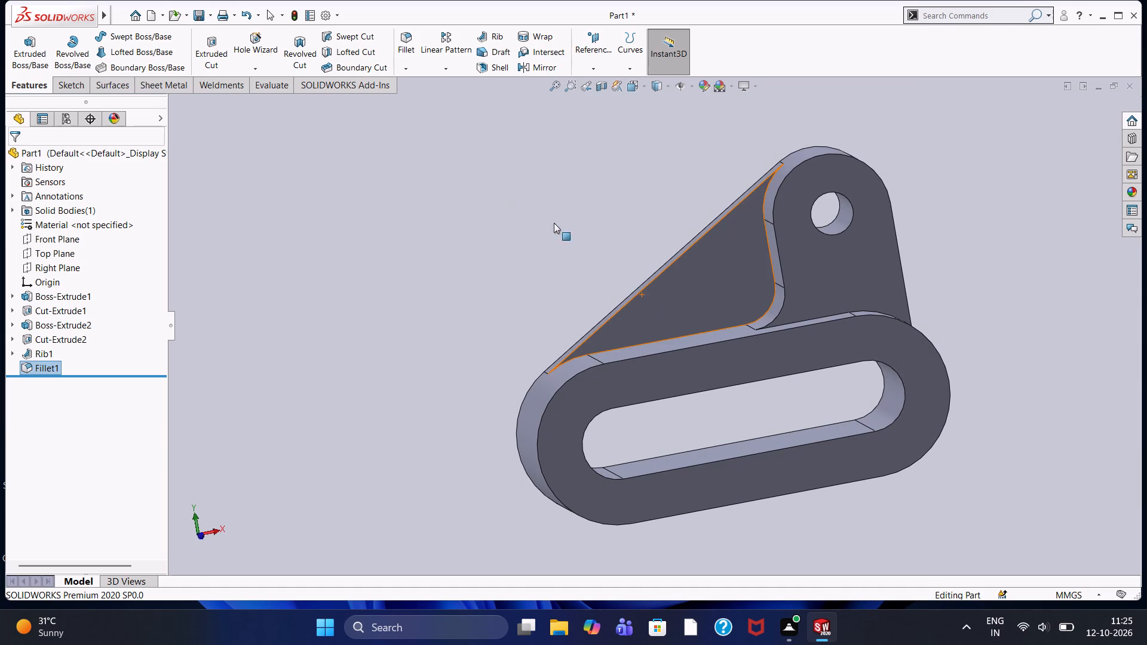
middle_drag(585, 206, 571, 213)
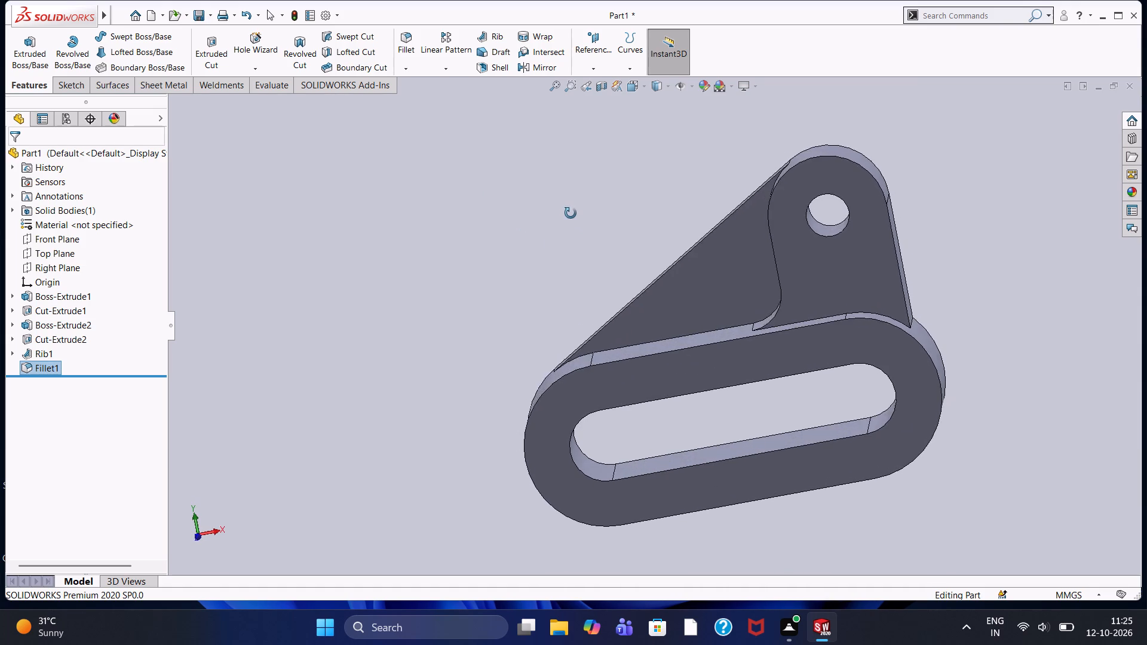
middle_drag(571, 213, 573, 188)
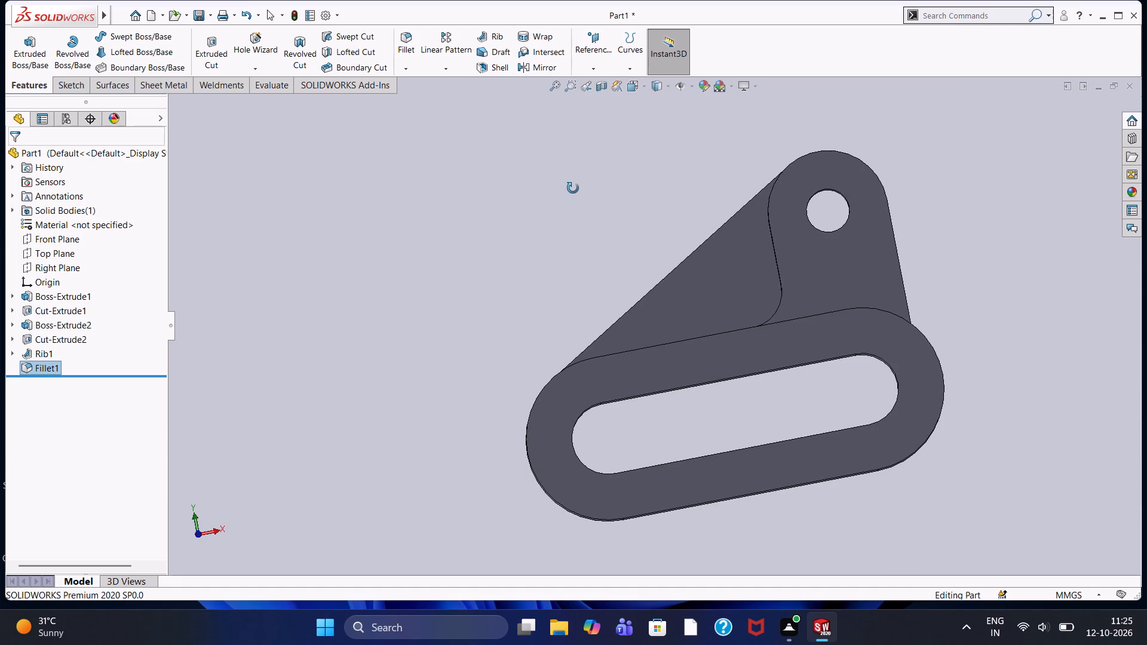
middle_drag(573, 188, 572, 188)
middle_drag(593, 200, 603, 231)
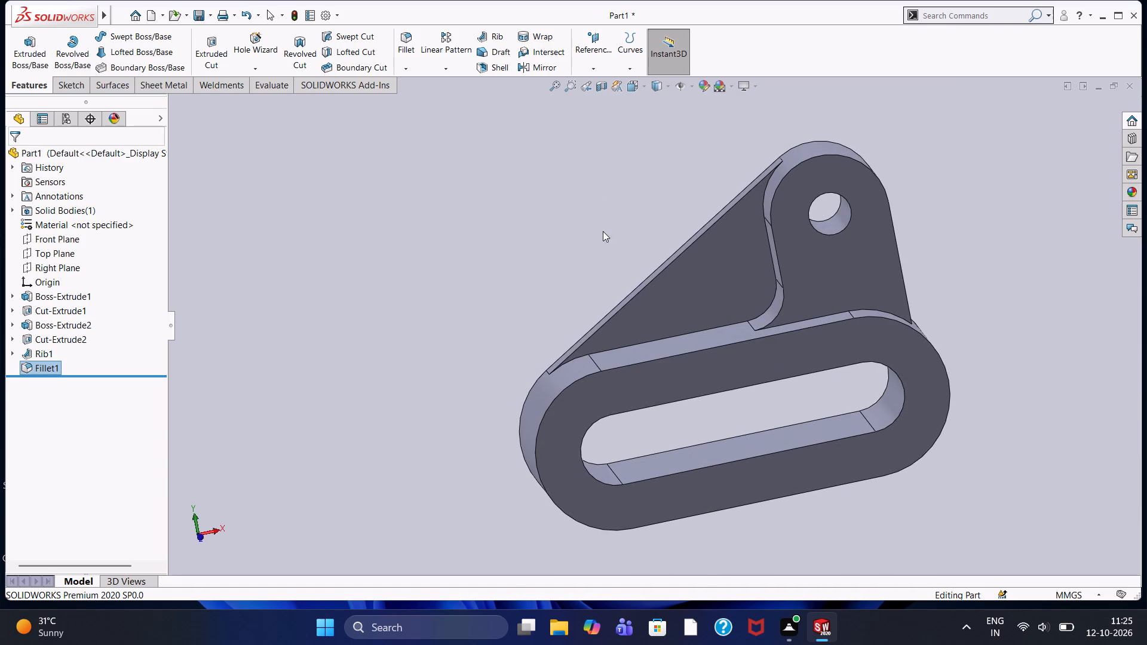
scroll(636, 251, down, 1)
scroll(634, 244, up, 1)
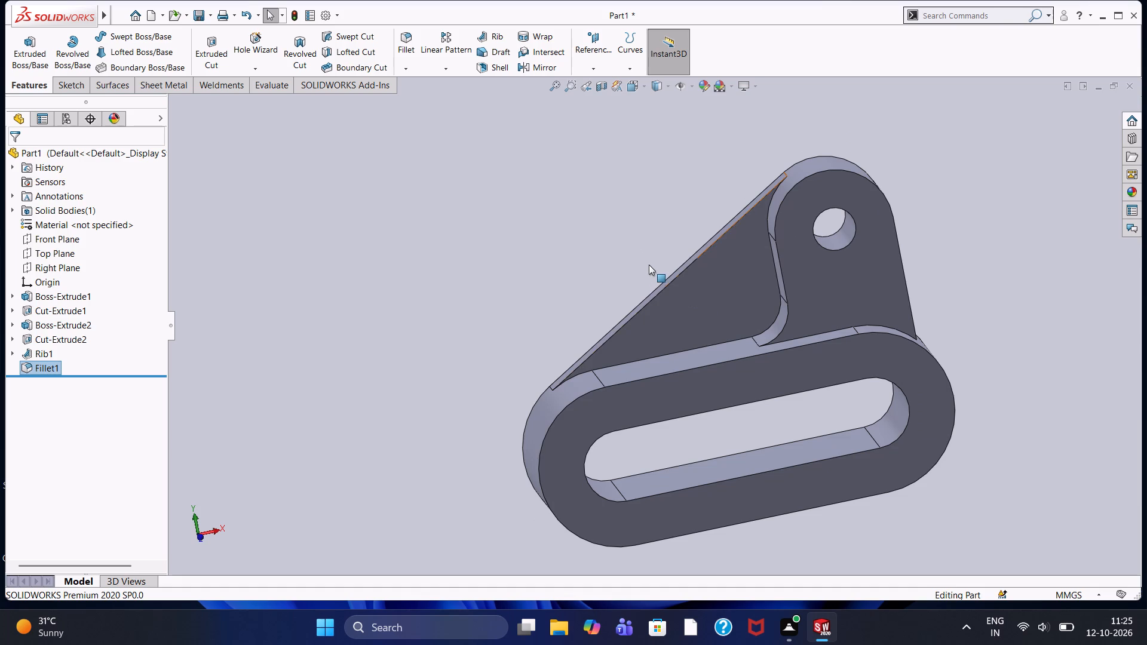
scroll(648, 264, down, 1)
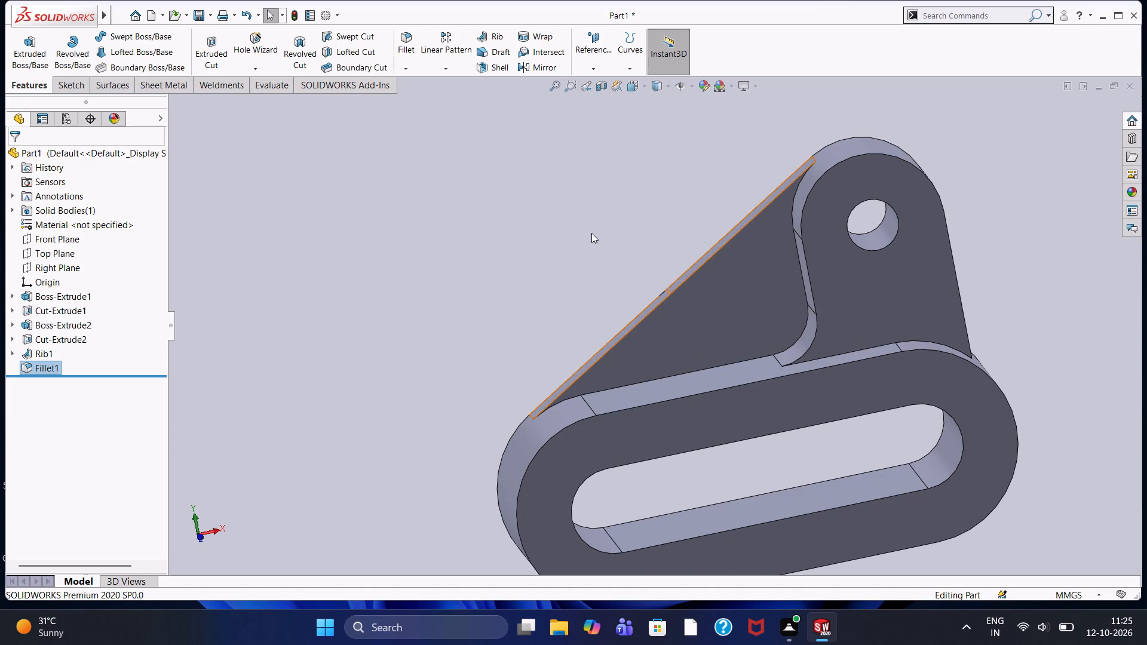
middle_drag(576, 220, 566, 219)
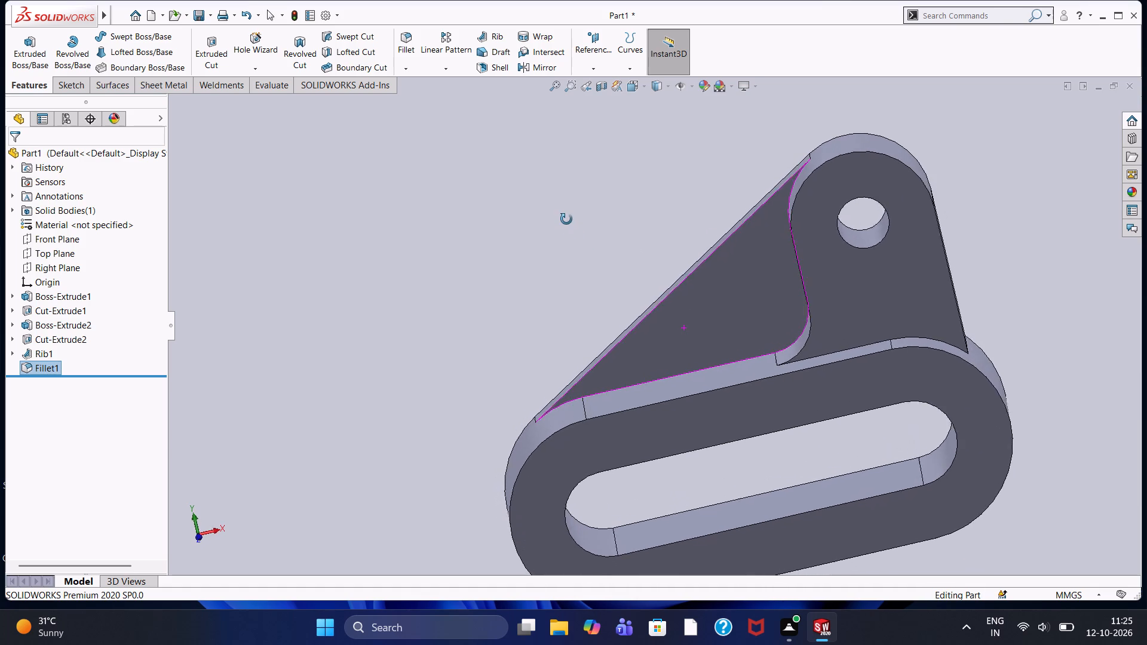
middle_drag(566, 219, 565, 214)
middle_drag(572, 246, 601, 290)
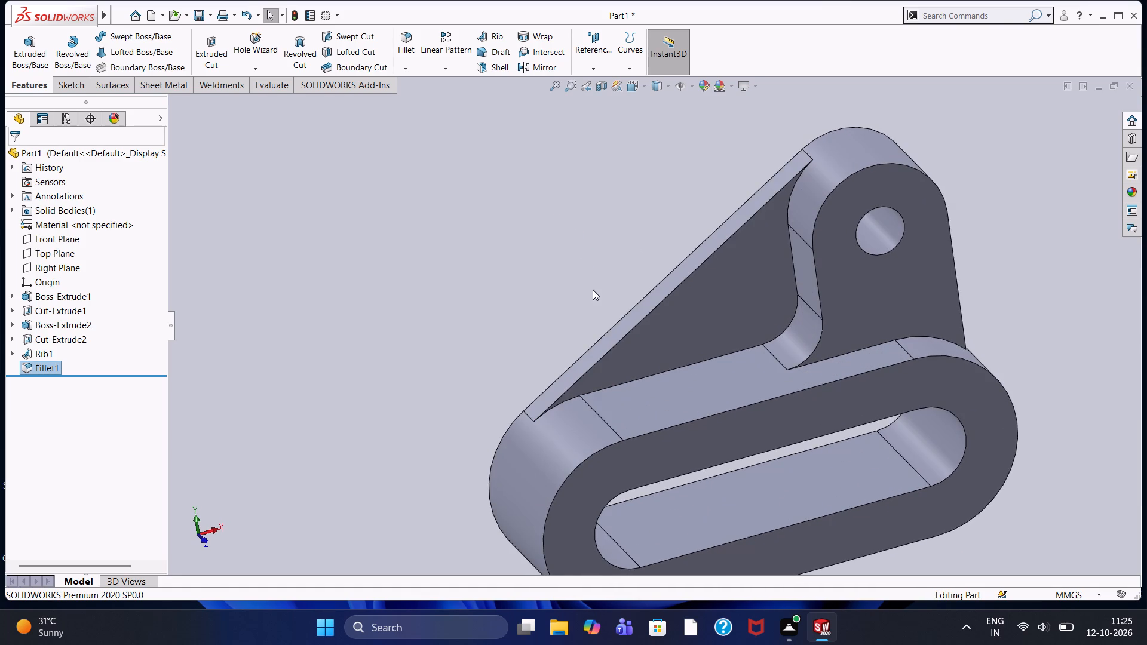
scroll(532, 288, up, 2)
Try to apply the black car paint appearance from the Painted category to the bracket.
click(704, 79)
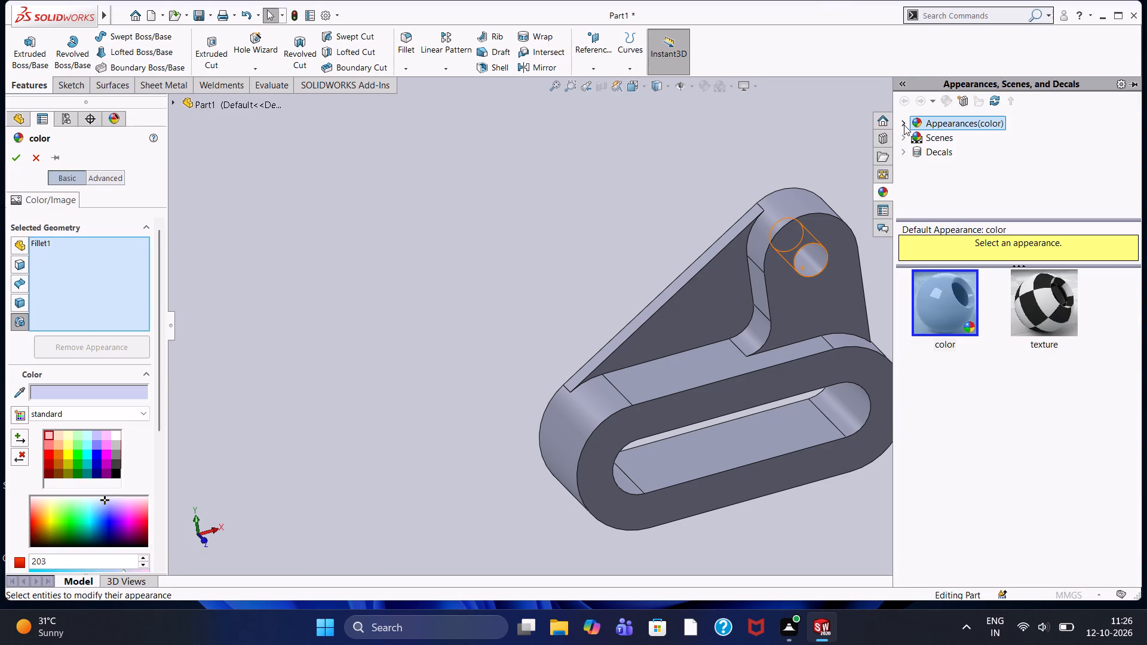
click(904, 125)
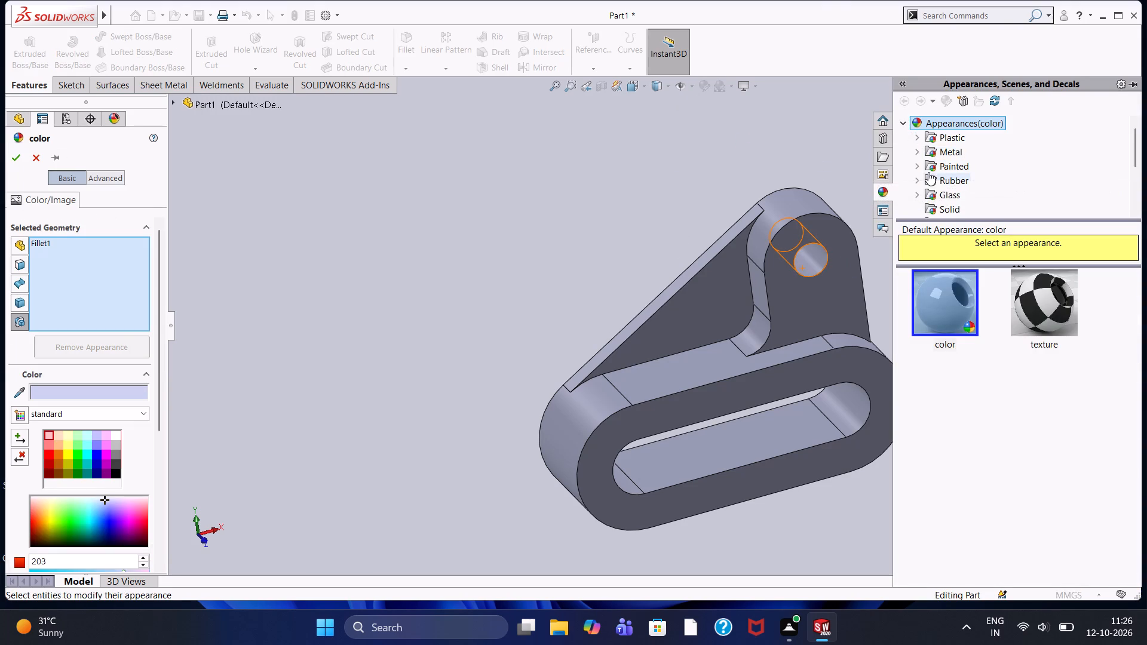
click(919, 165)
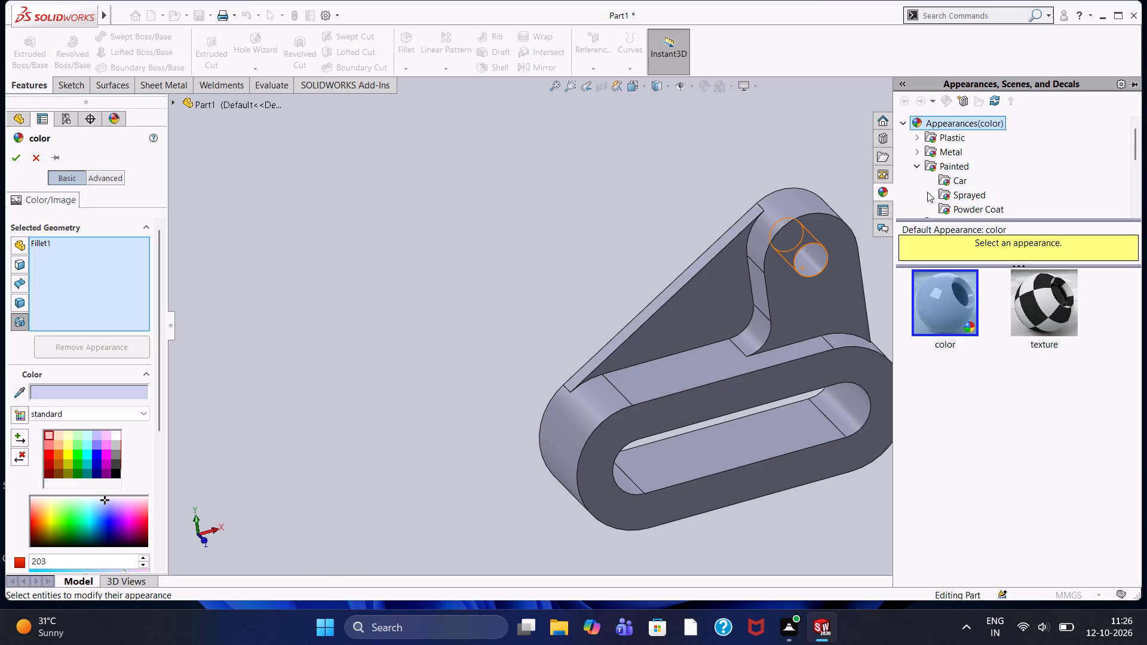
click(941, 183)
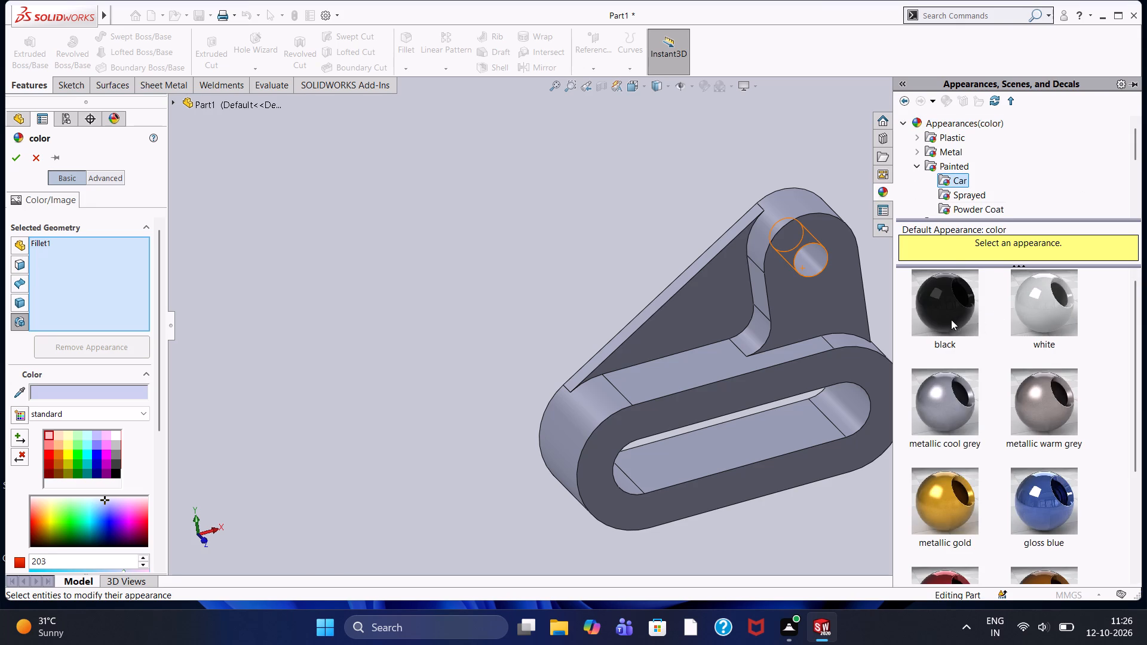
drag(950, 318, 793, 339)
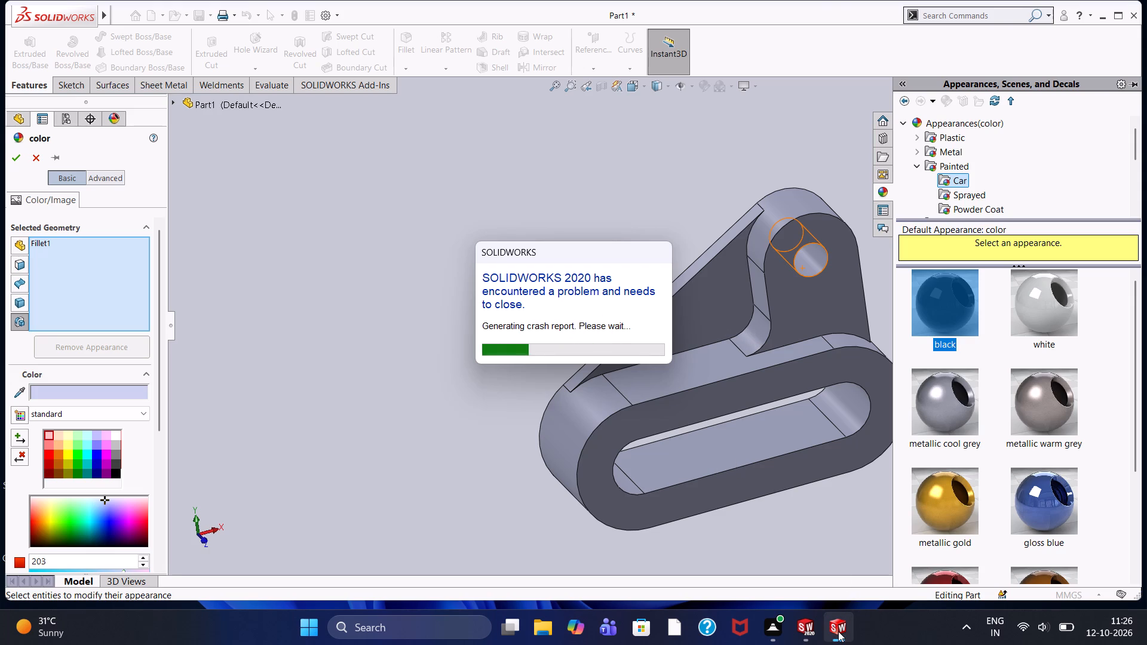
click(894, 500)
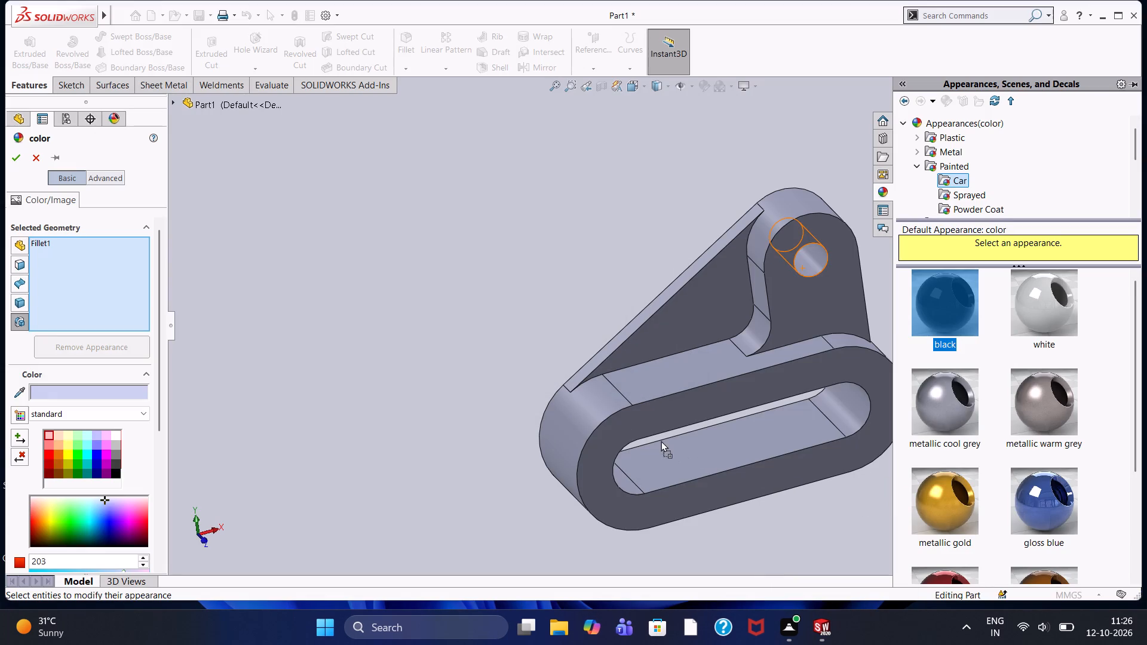
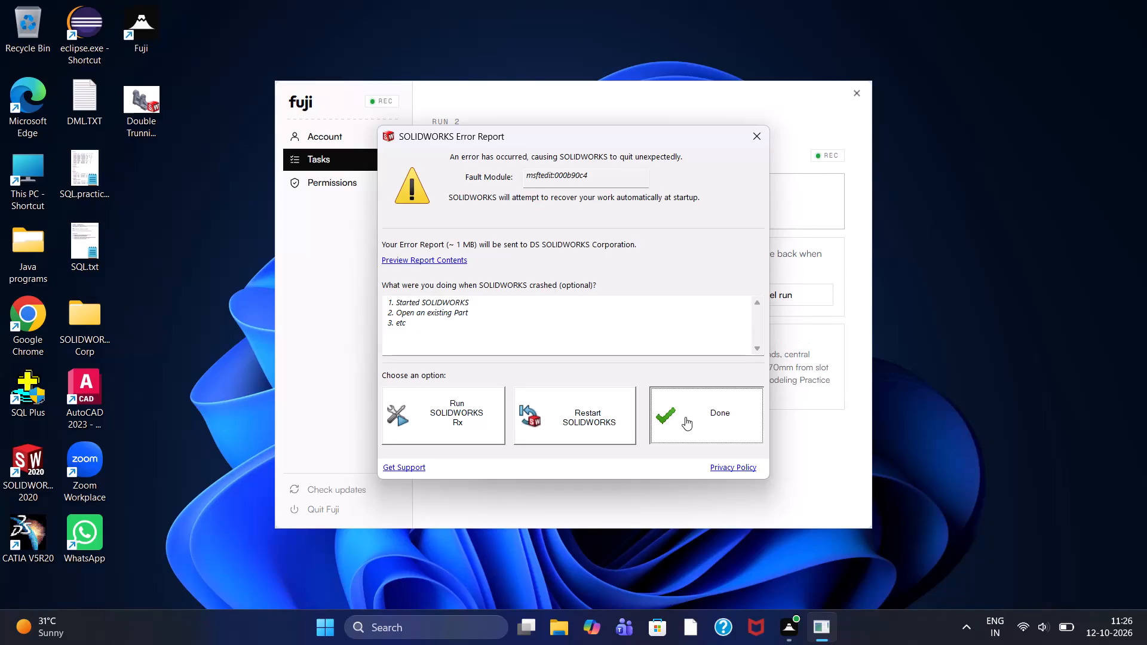
Finish and dismiss the SOLIDWORKS error report without running SOLIDWORKS Rx or restarting the program.
double_click(665, 414)
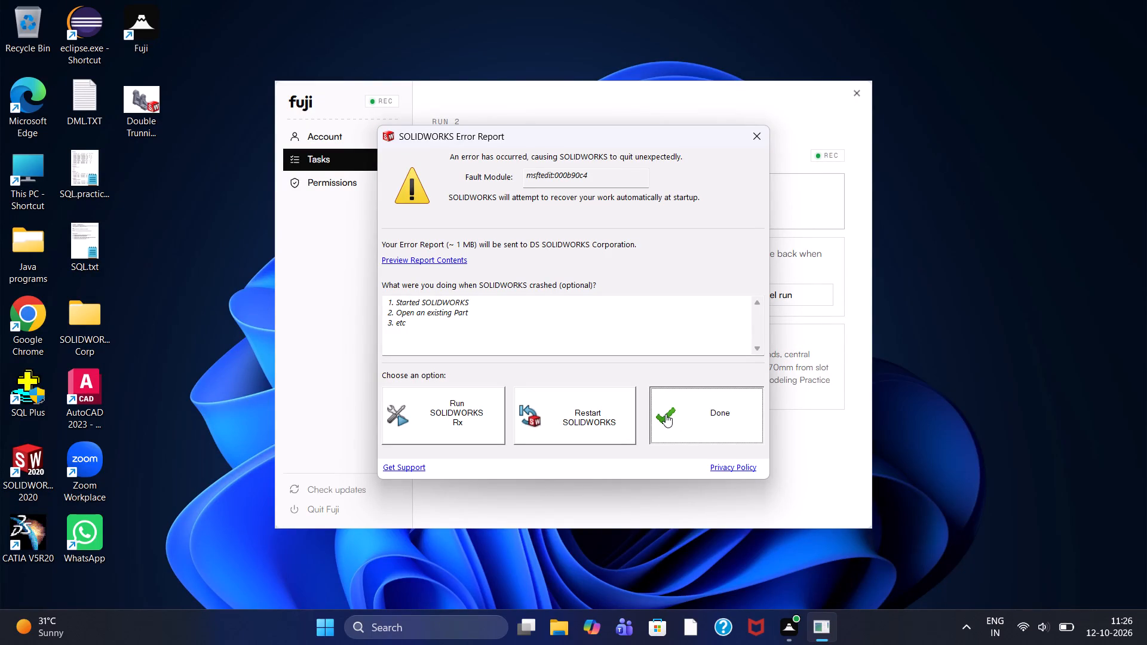
click(665, 414)
click(665, 414)
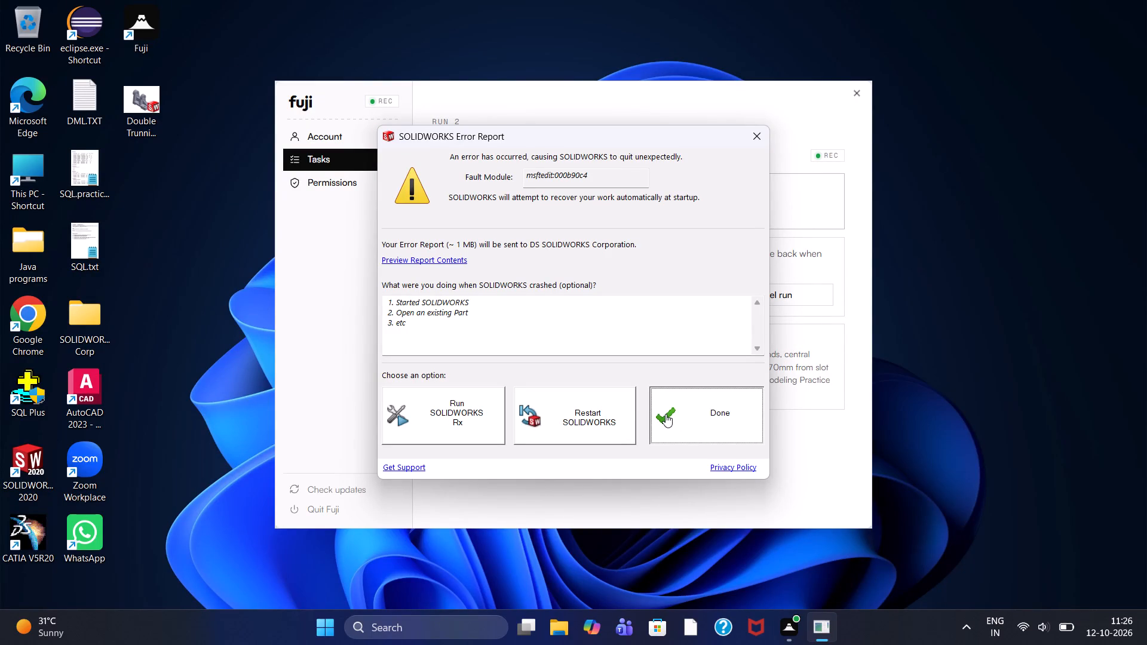
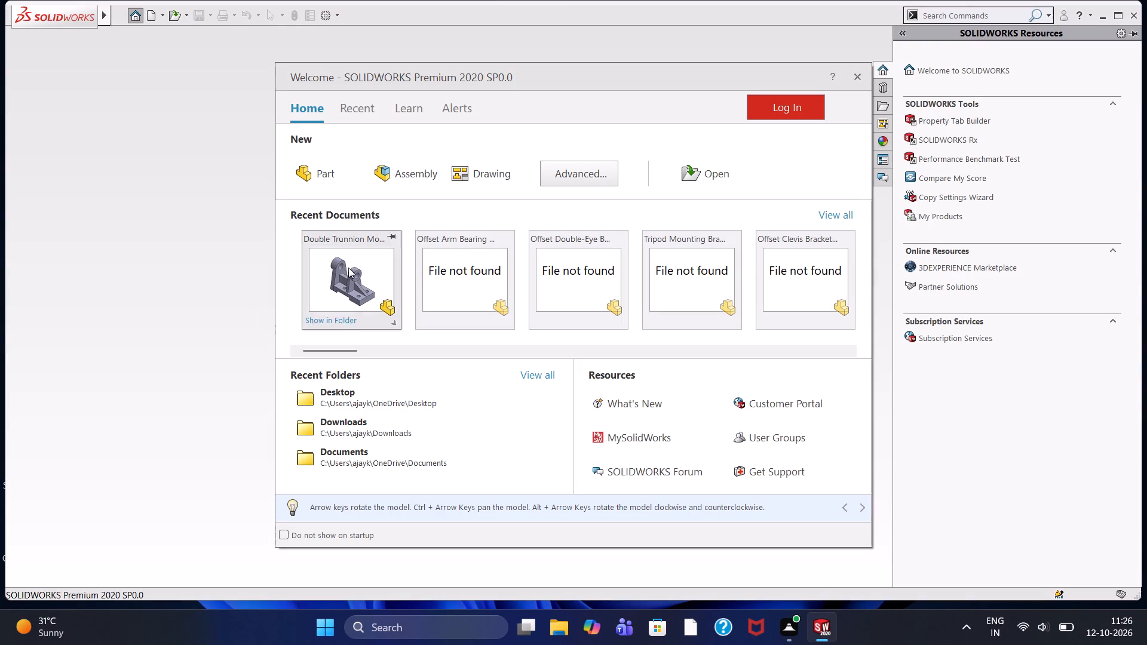
Dismiss the welcome window and create a new blank part document.
click(852, 75)
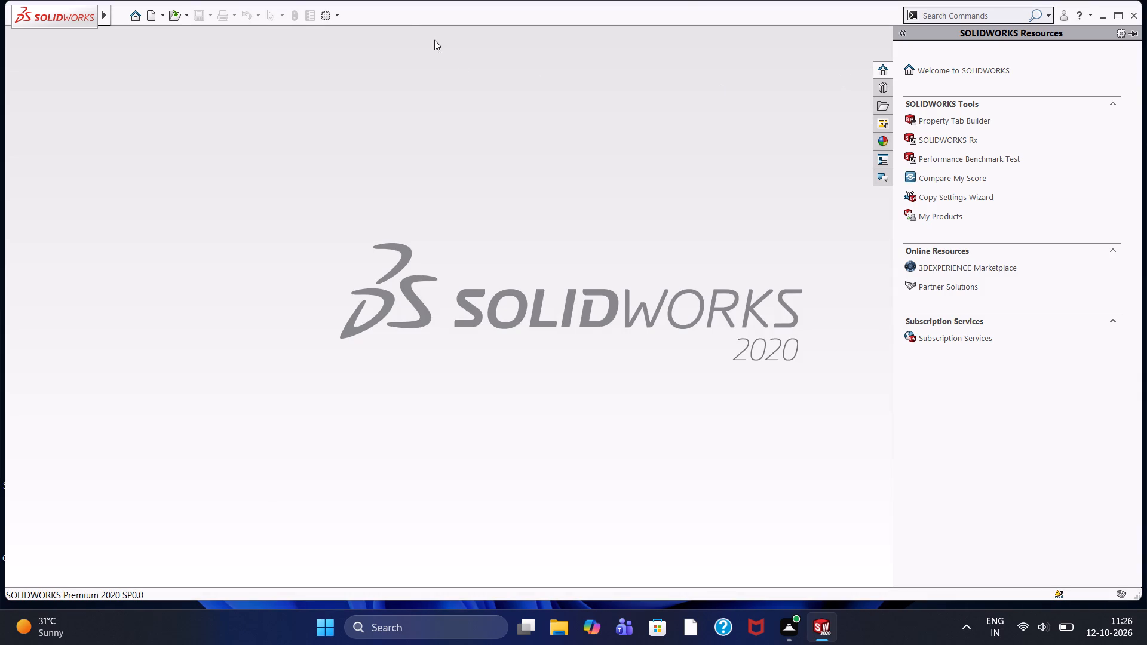
double_click(152, 16)
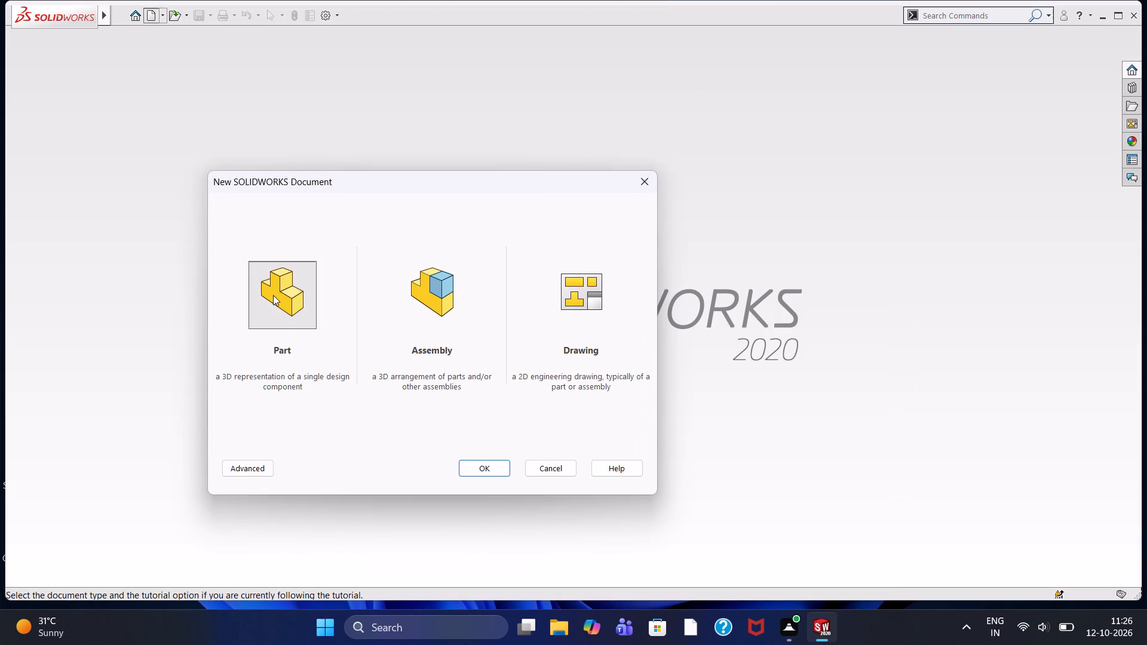
triple_click(273, 295)
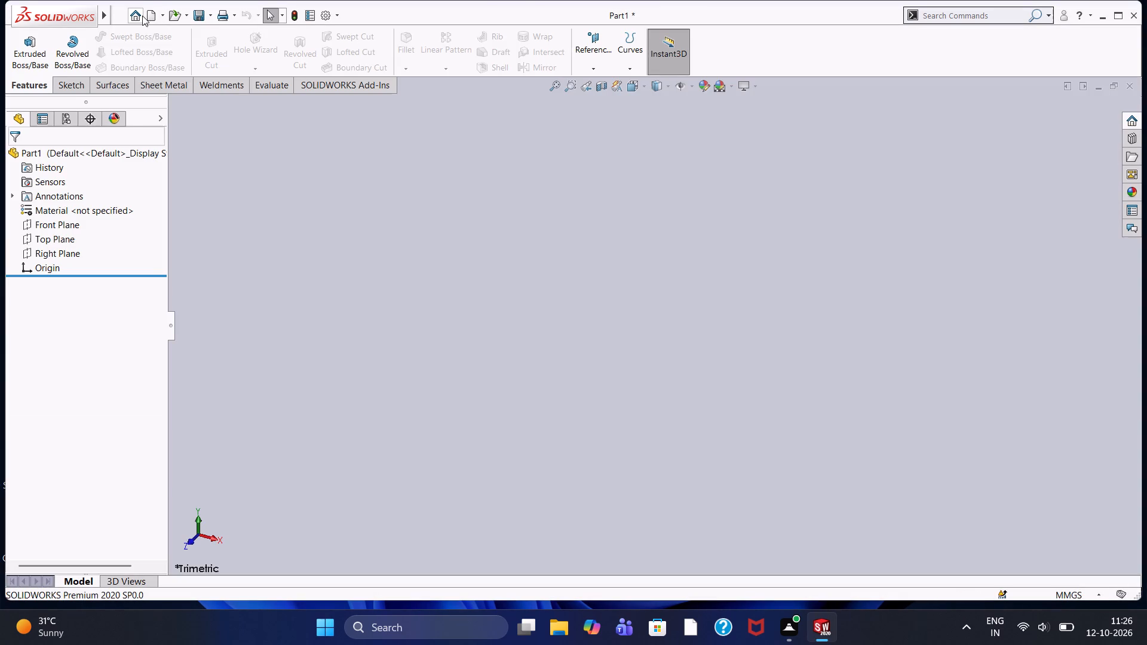
click(147, 17)
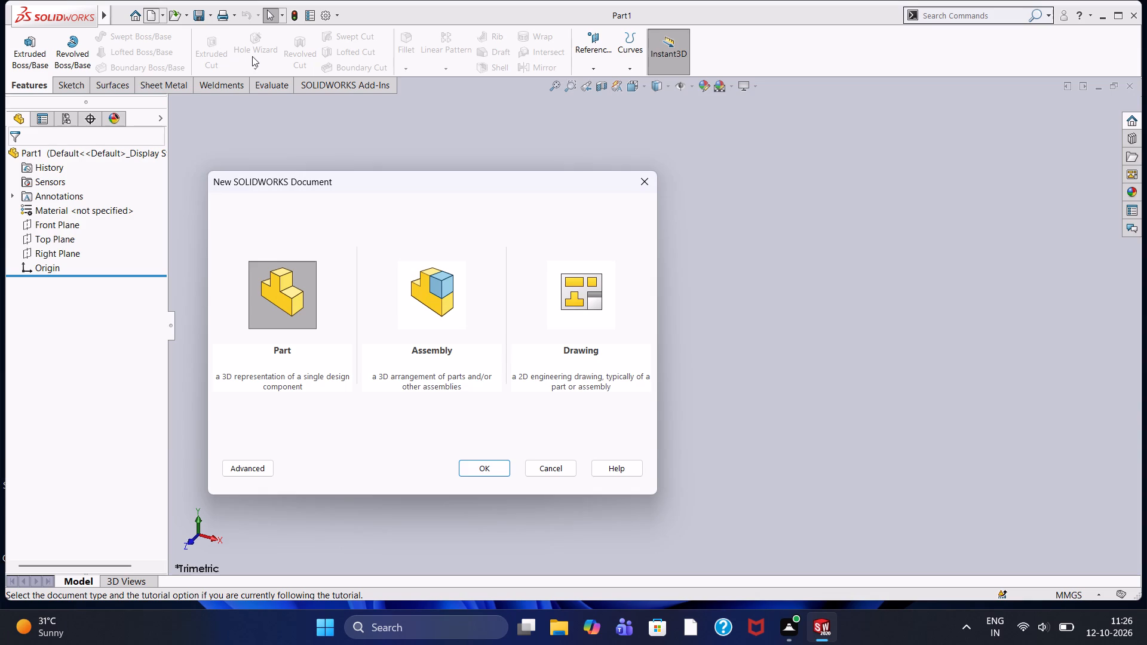
double_click(278, 289)
double_click(280, 298)
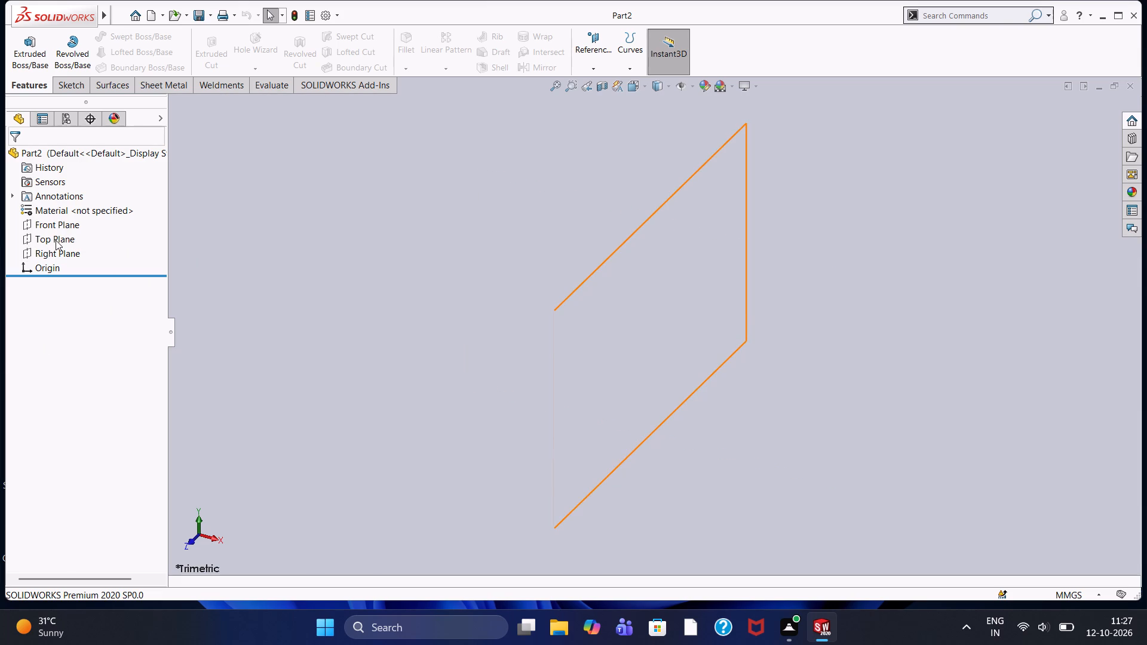
Open a new sketch on the Front Plane.
click(60, 220)
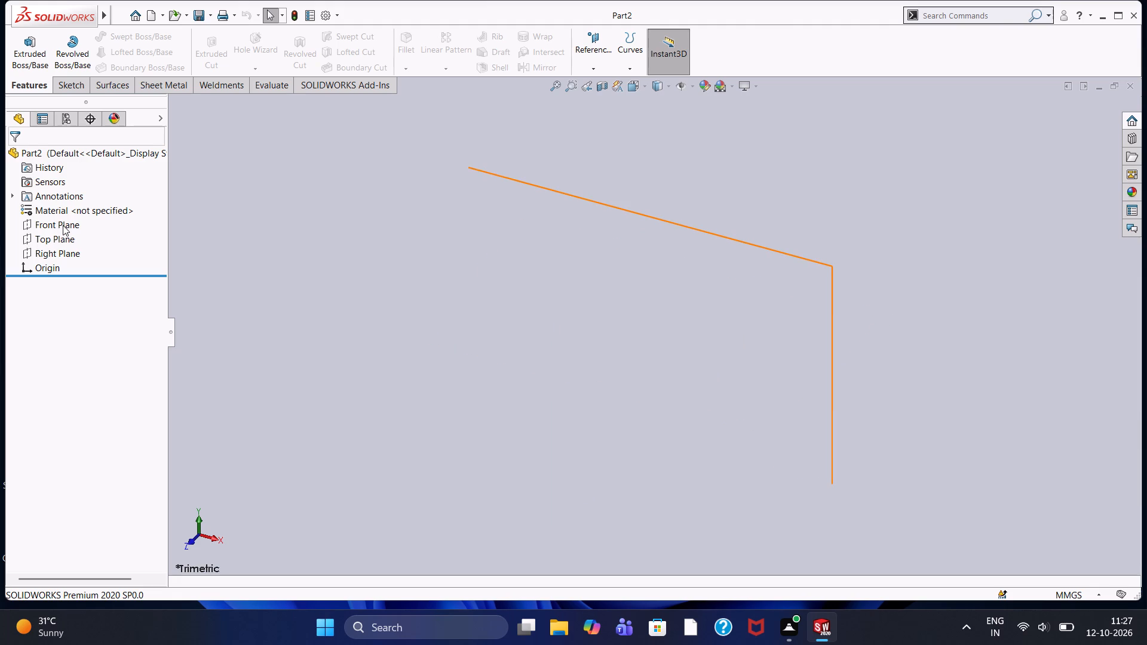
click(63, 225)
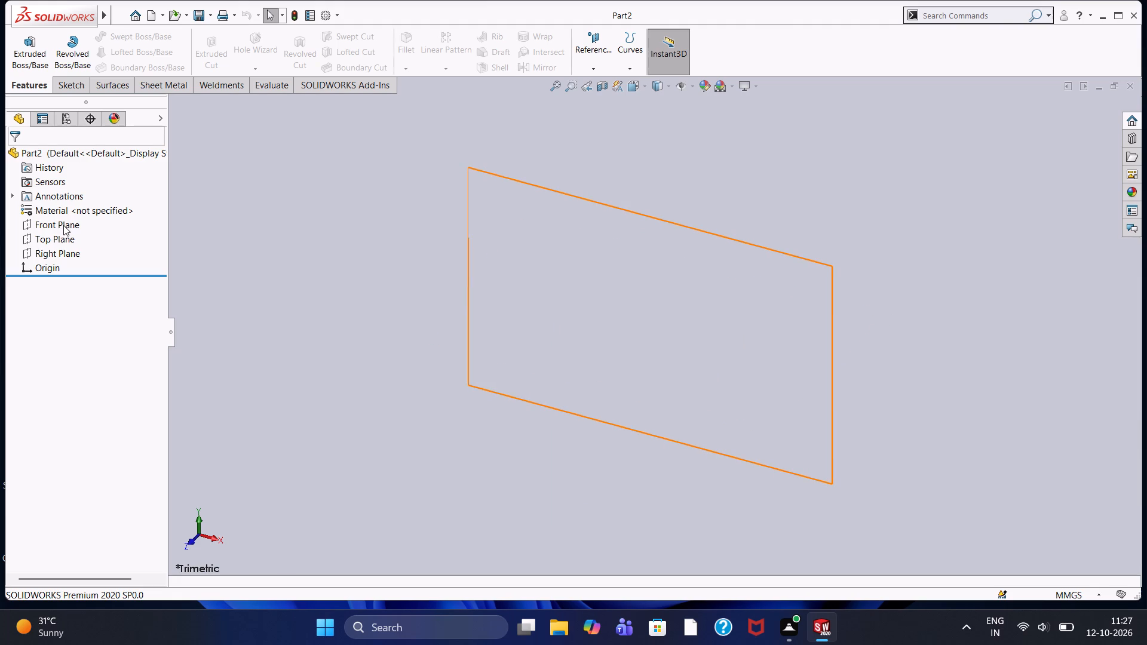
click(235, 262)
click(243, 261)
click(243, 261)
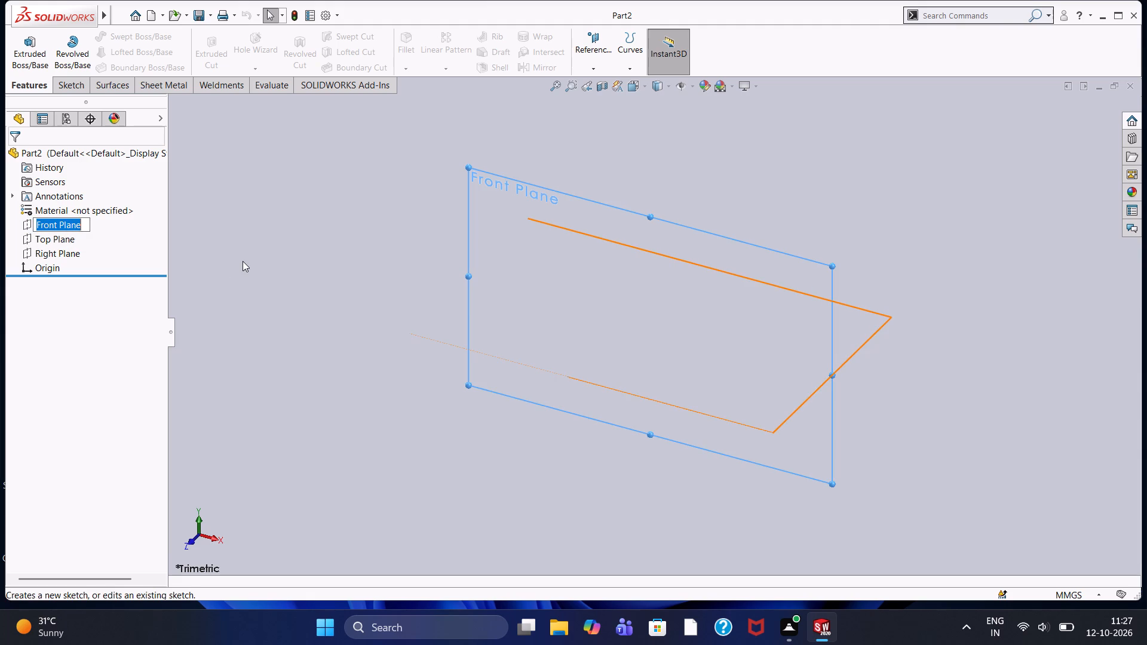
click(238, 262)
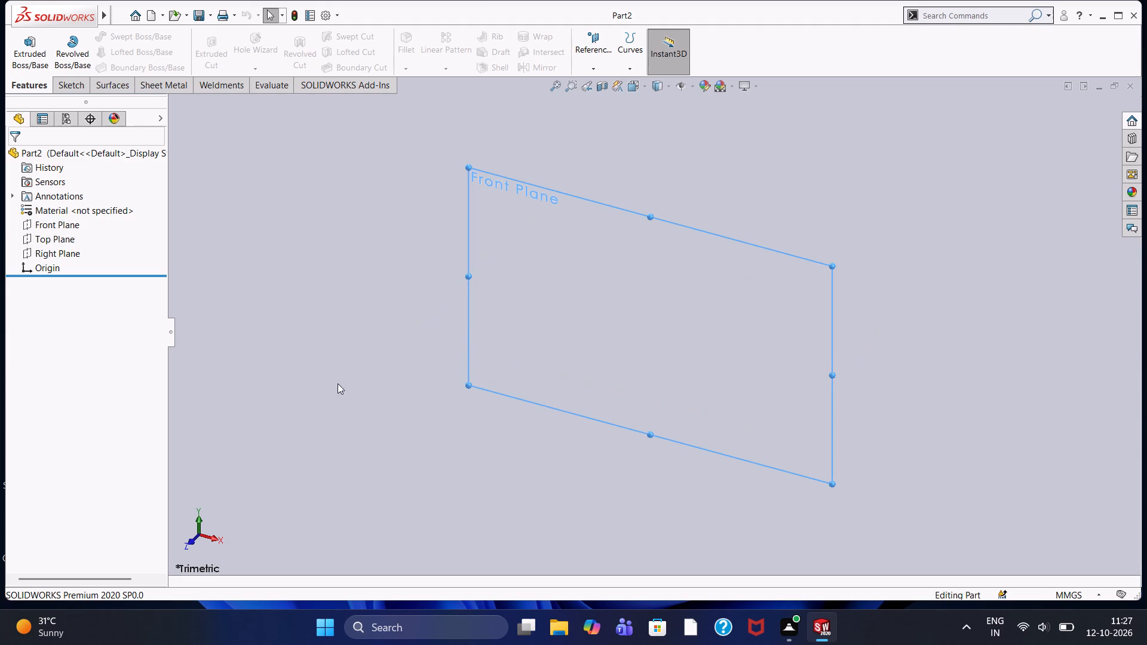
click(73, 226)
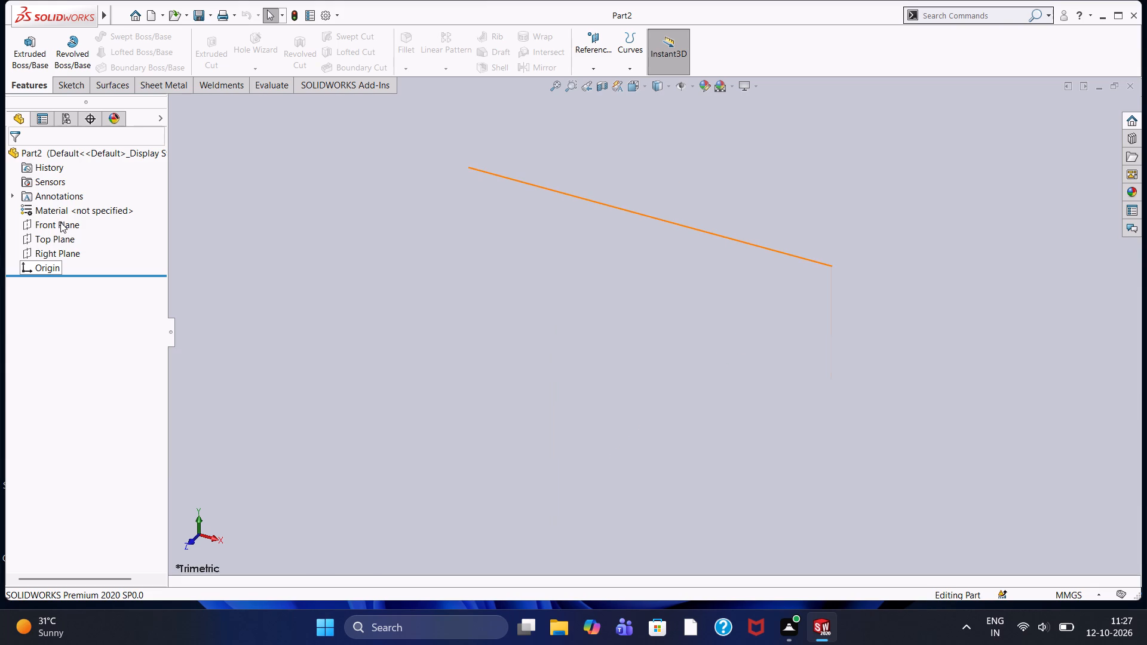
click(61, 224)
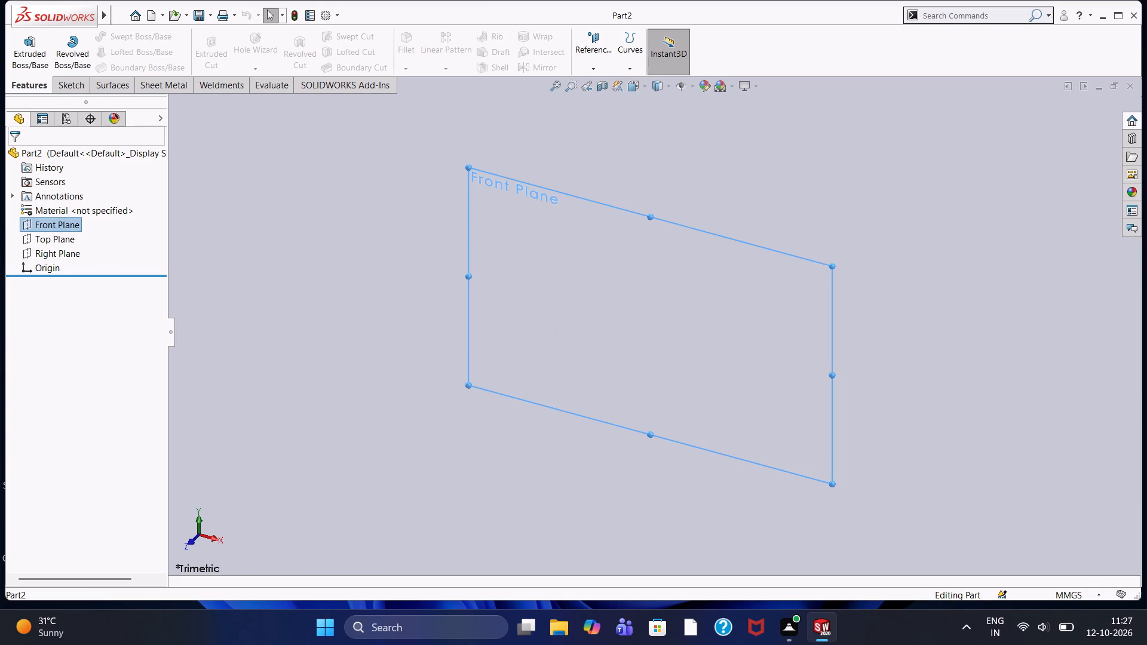
click(220, 257)
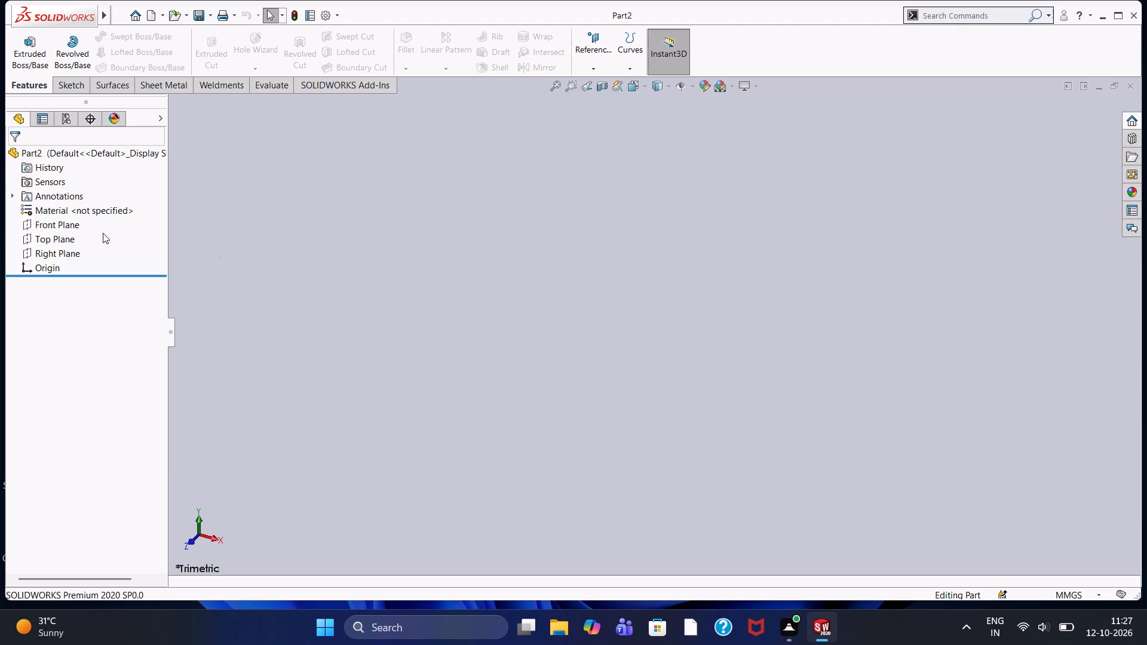
click(66, 228)
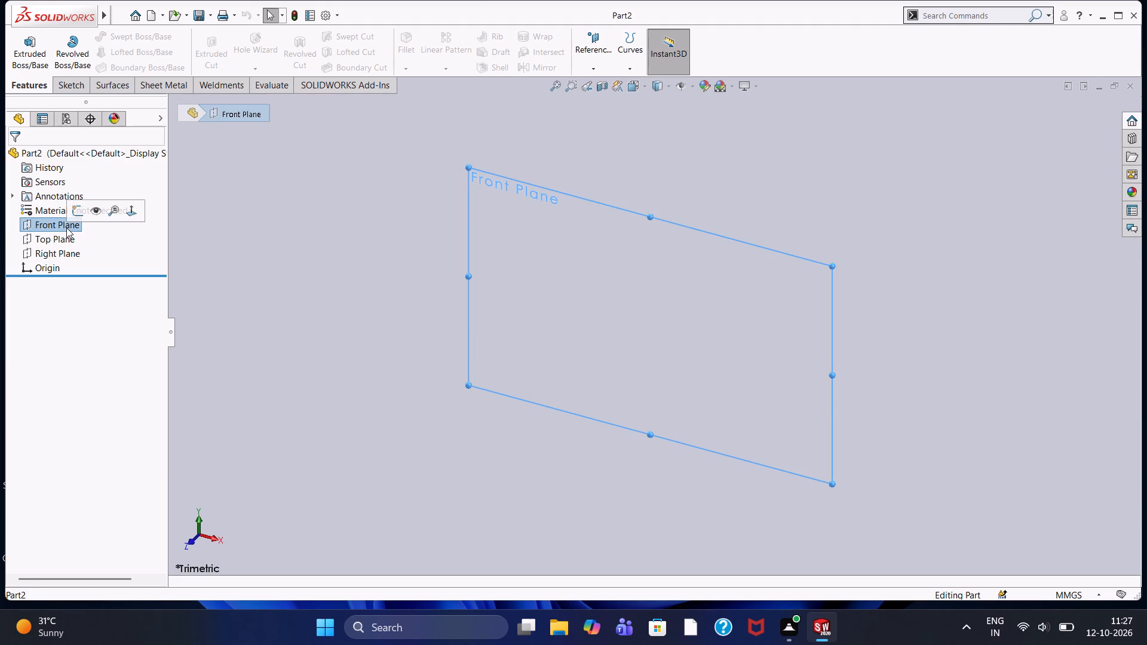
click(82, 212)
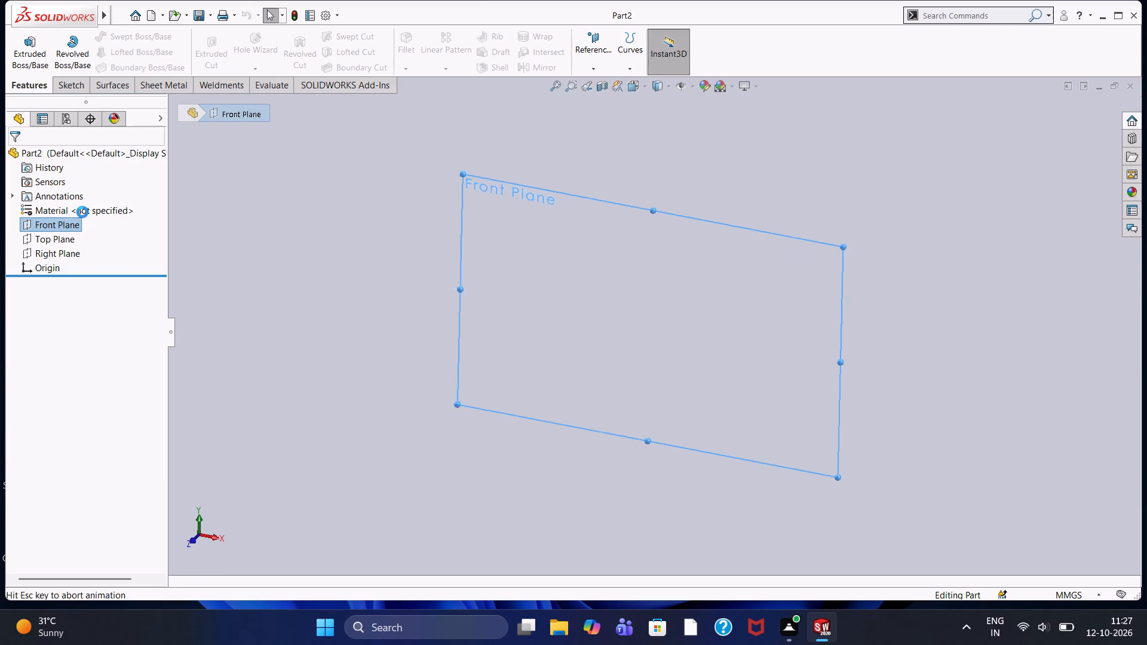
click(520, 339)
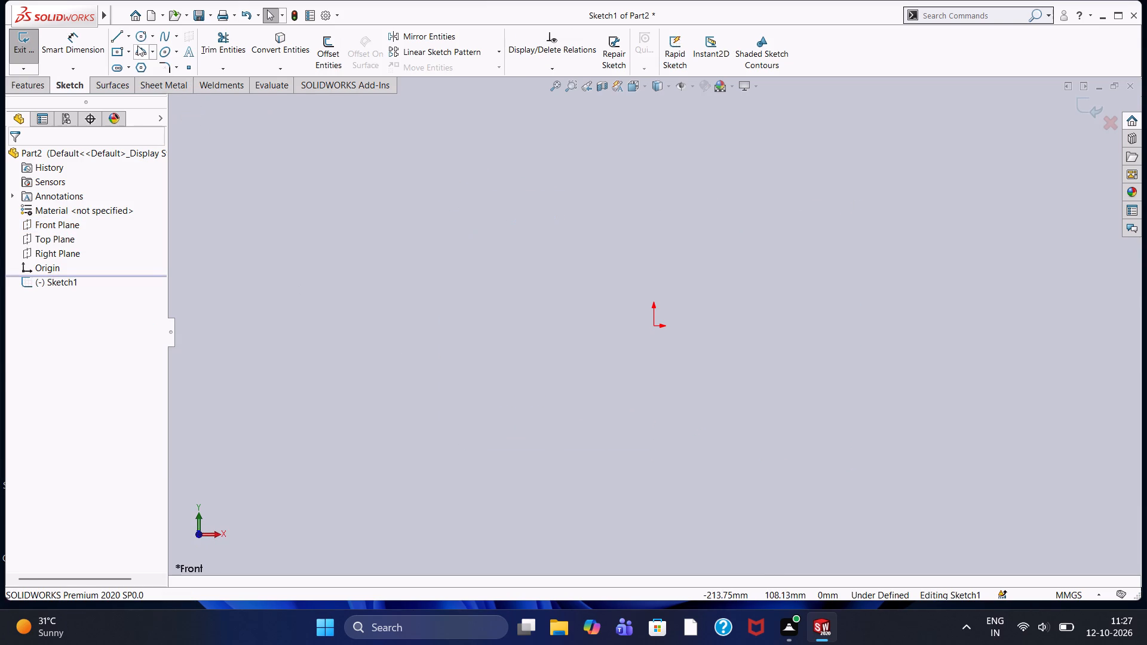
Draw a horizontal centerpoint straight slot at the origin with a 54 mm half-length and a width of about 46 mm.
click(126, 69)
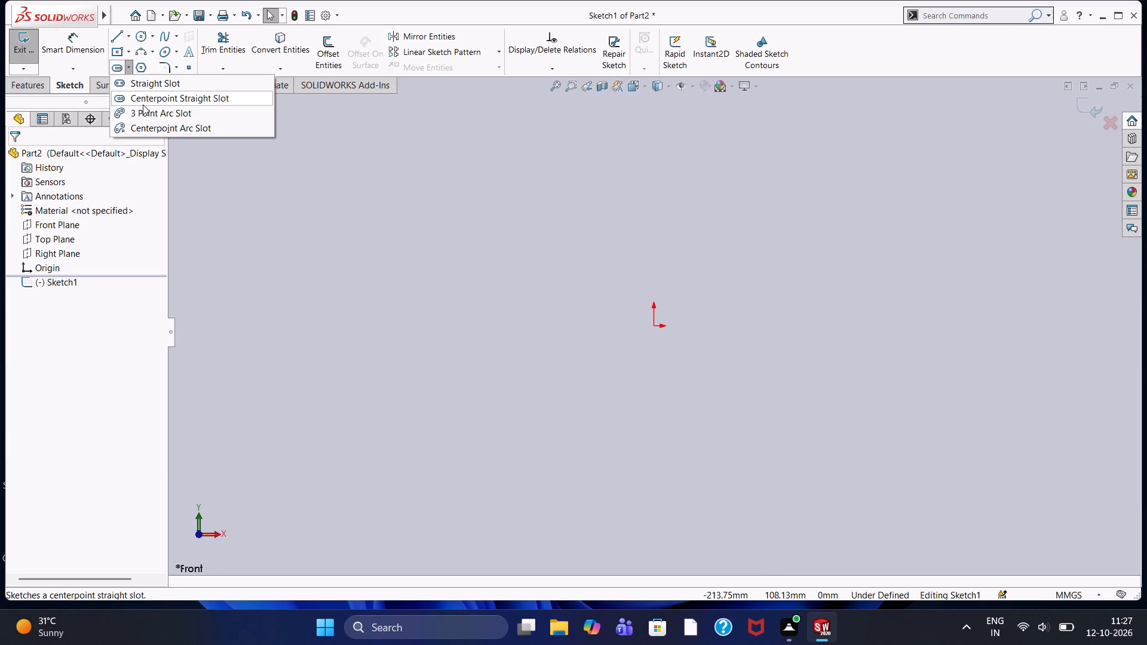
click(143, 105)
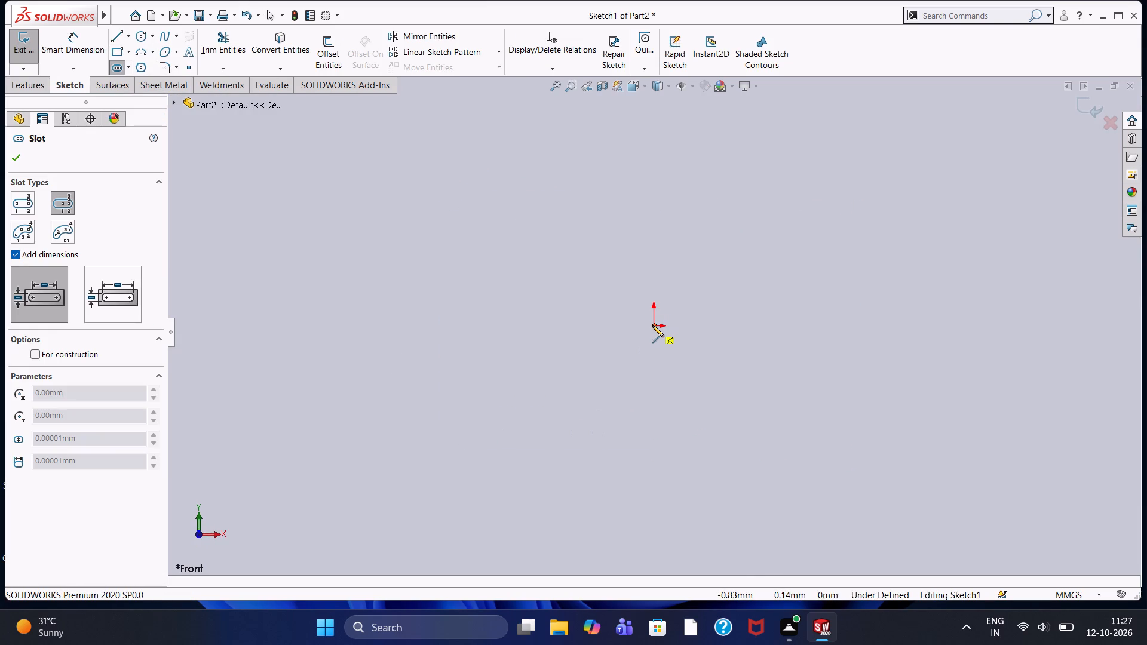
click(652, 325)
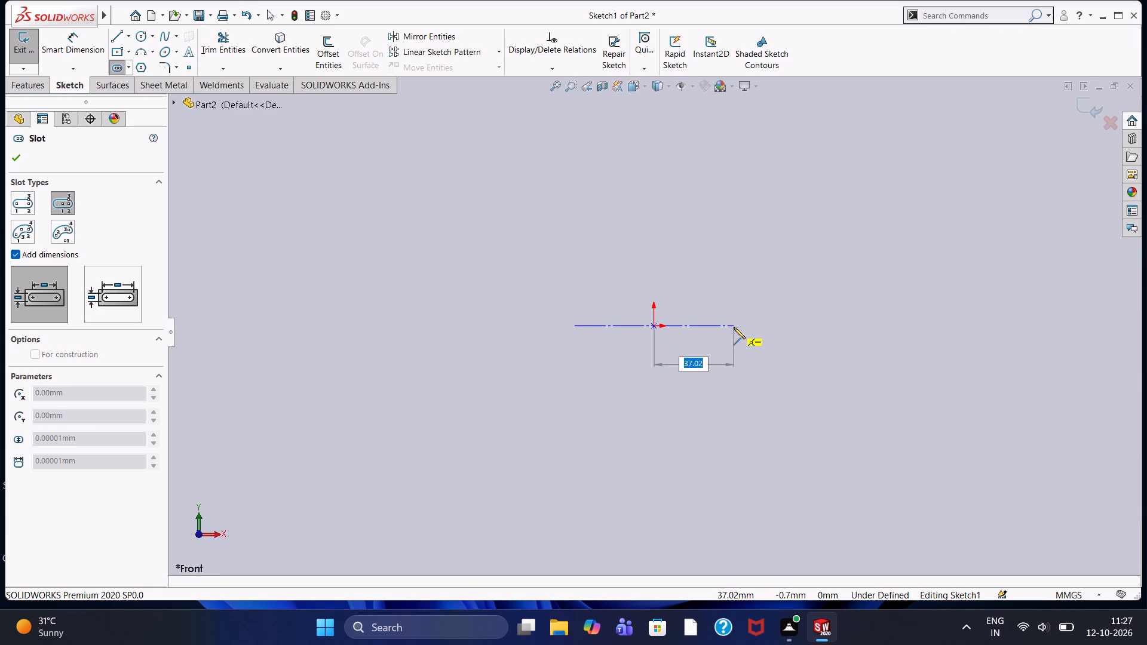
text(54)
key(Return)
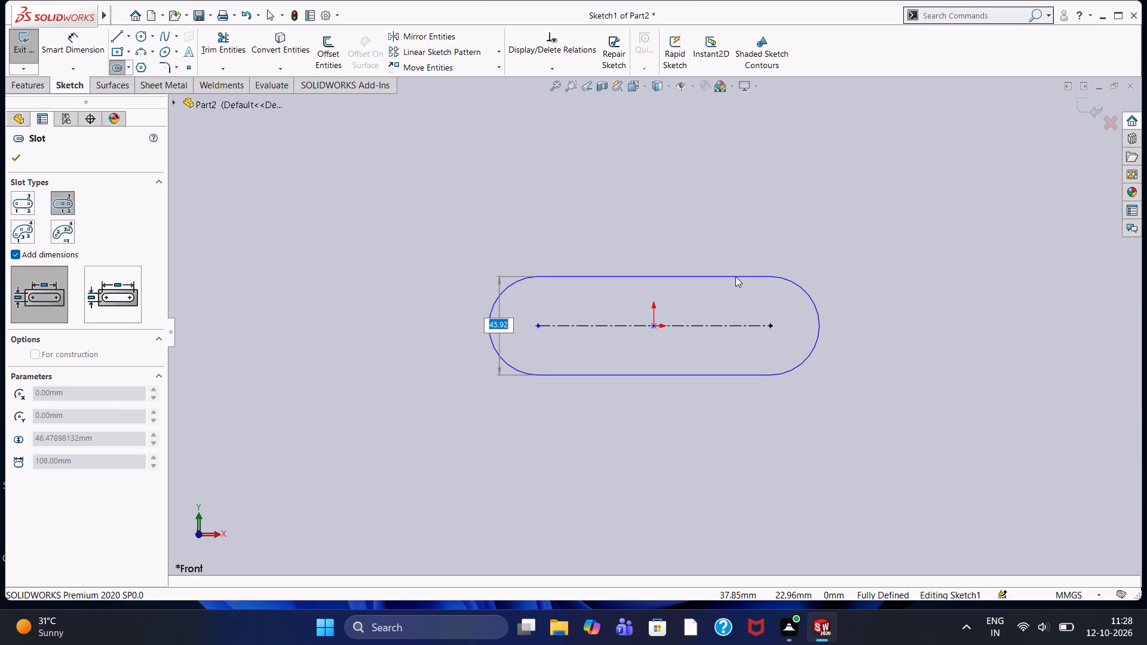
click(735, 277)
click(14, 164)
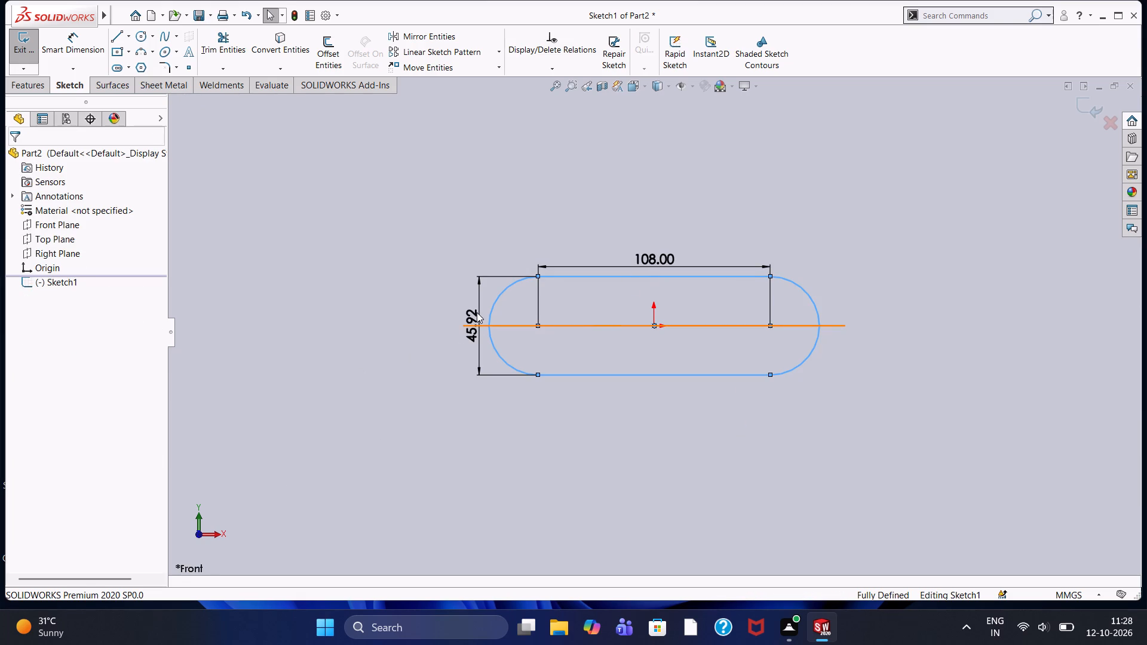
Replace the slot's width dimension with a 34 mm radius dimension on its end arc.
click(475, 336)
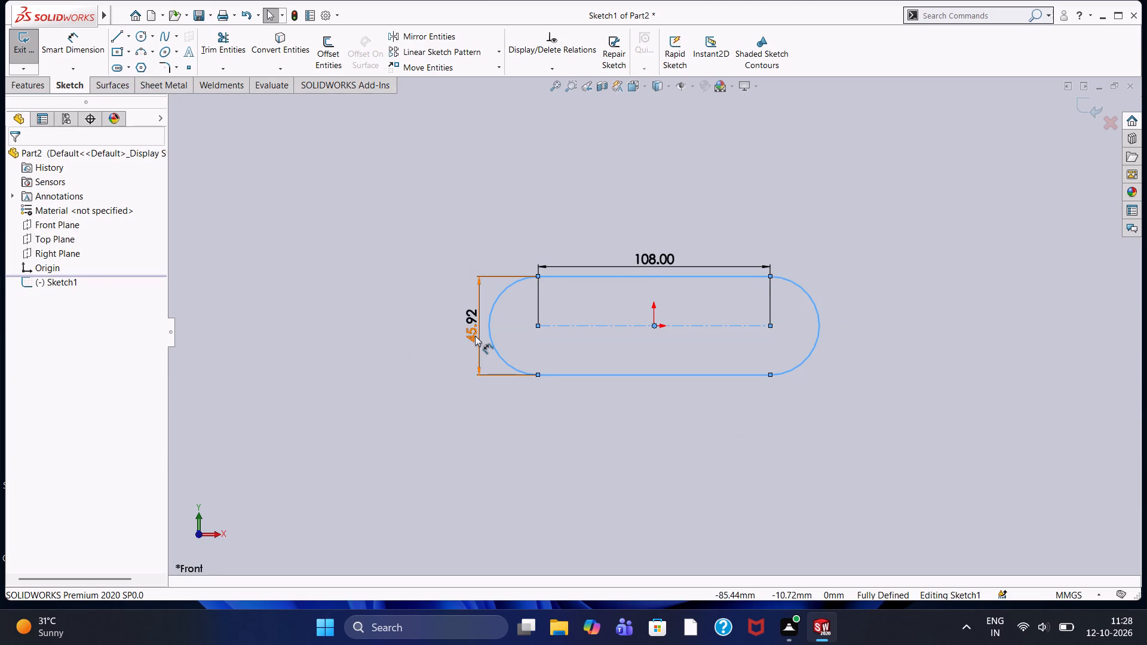
key(Delete)
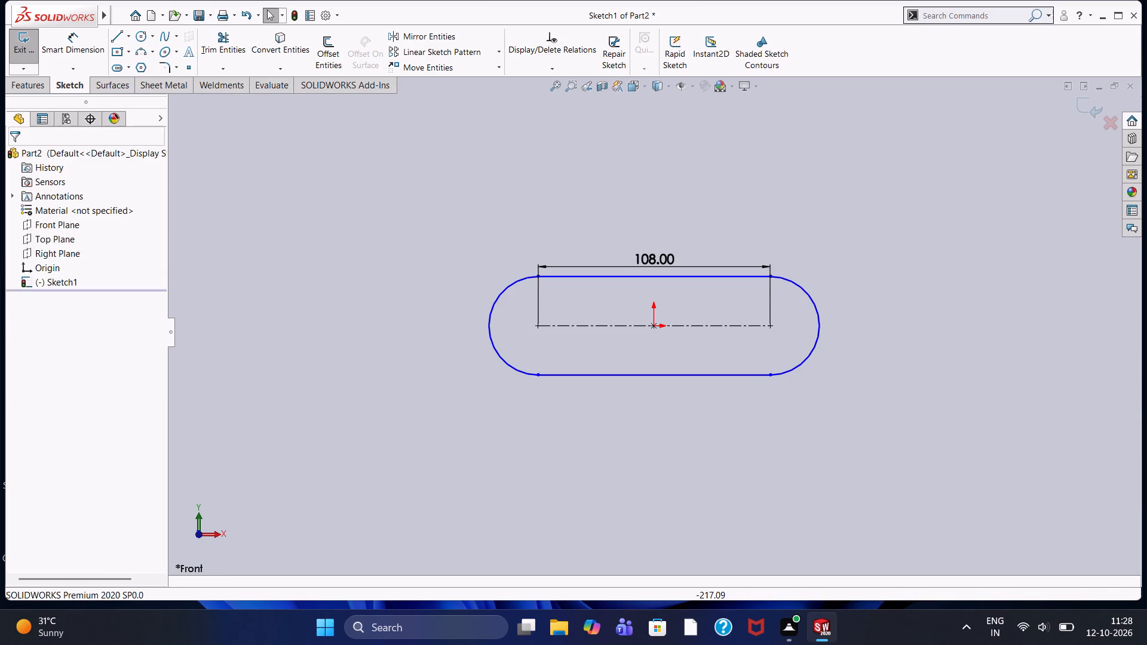
click(75, 52)
click(505, 288)
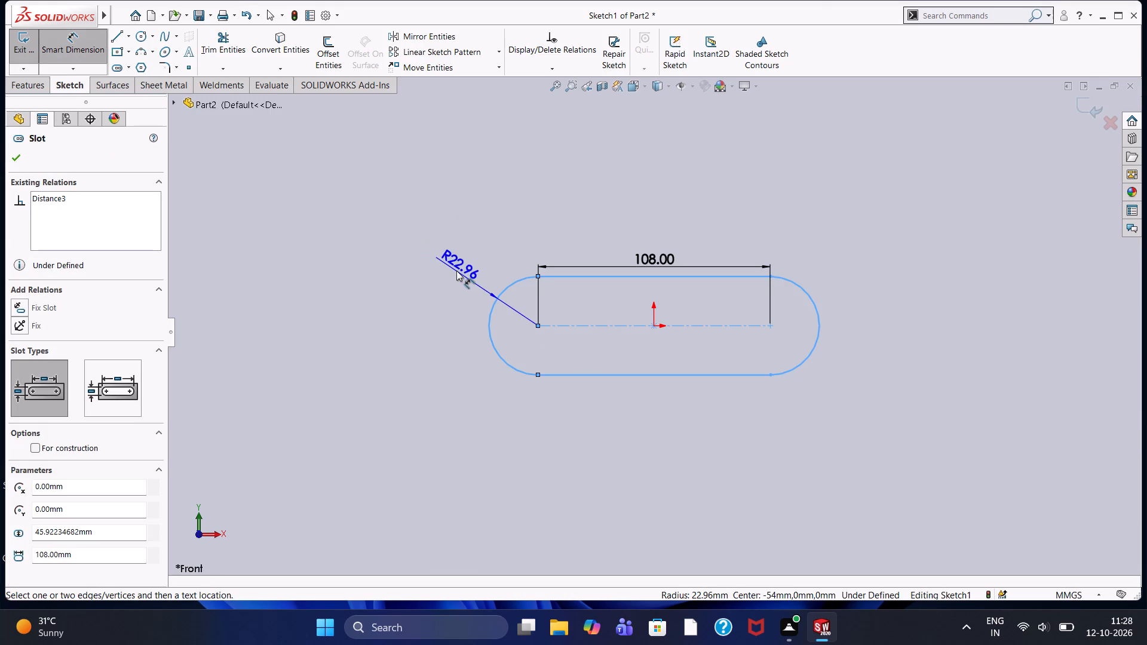
click(456, 271)
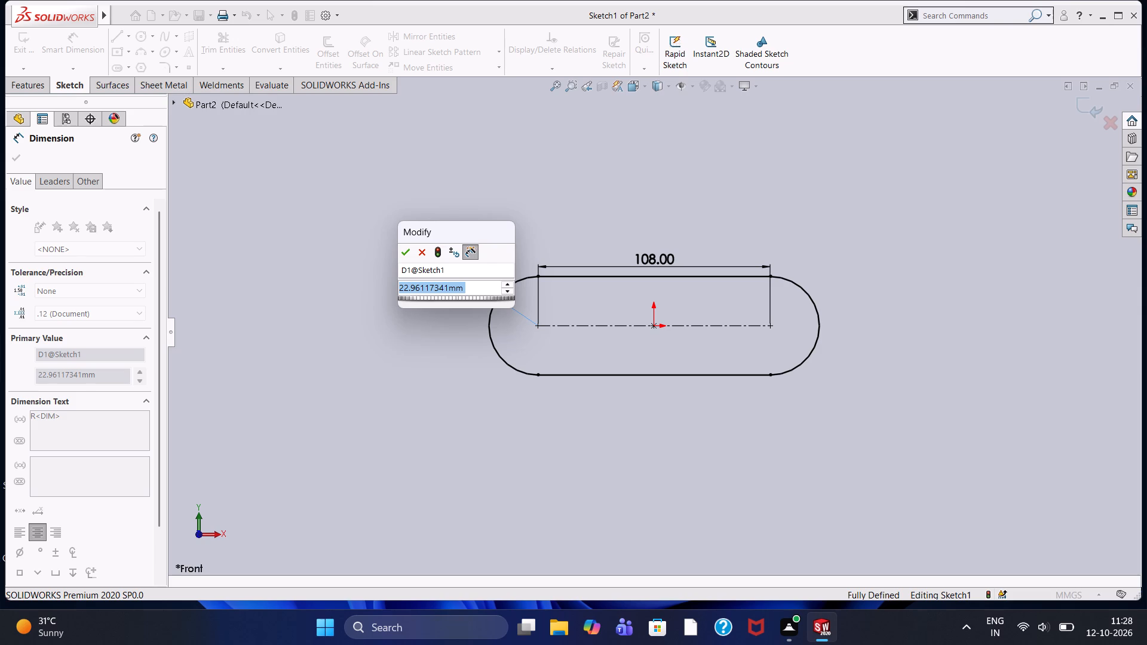
text(34)
key(Return)
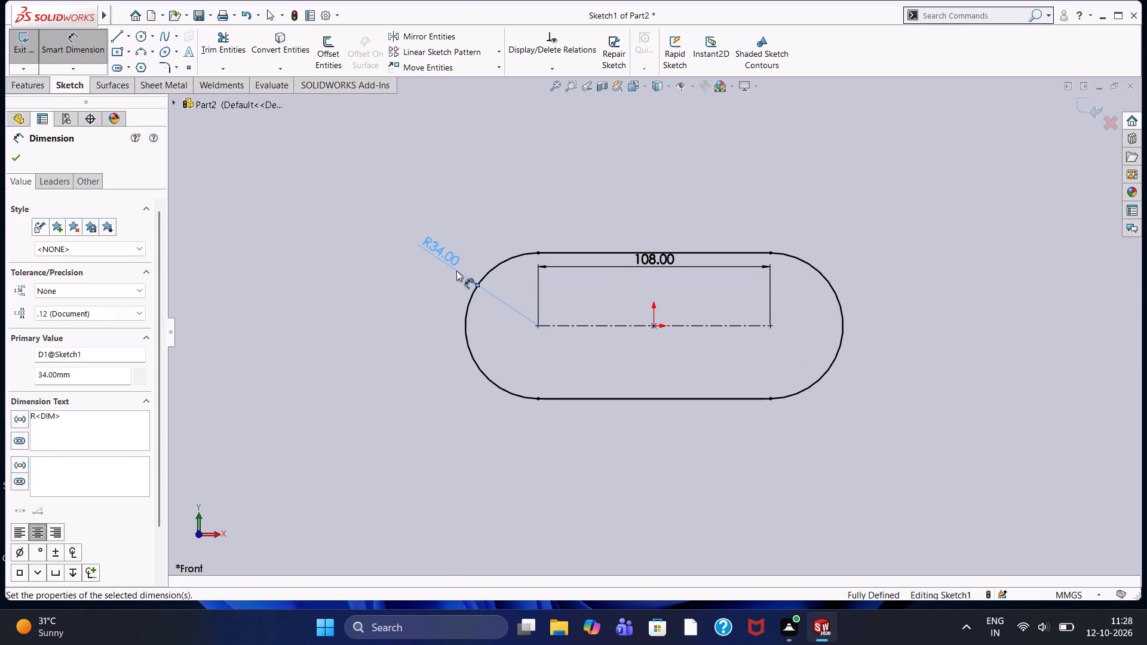
click(17, 155)
click(372, 252)
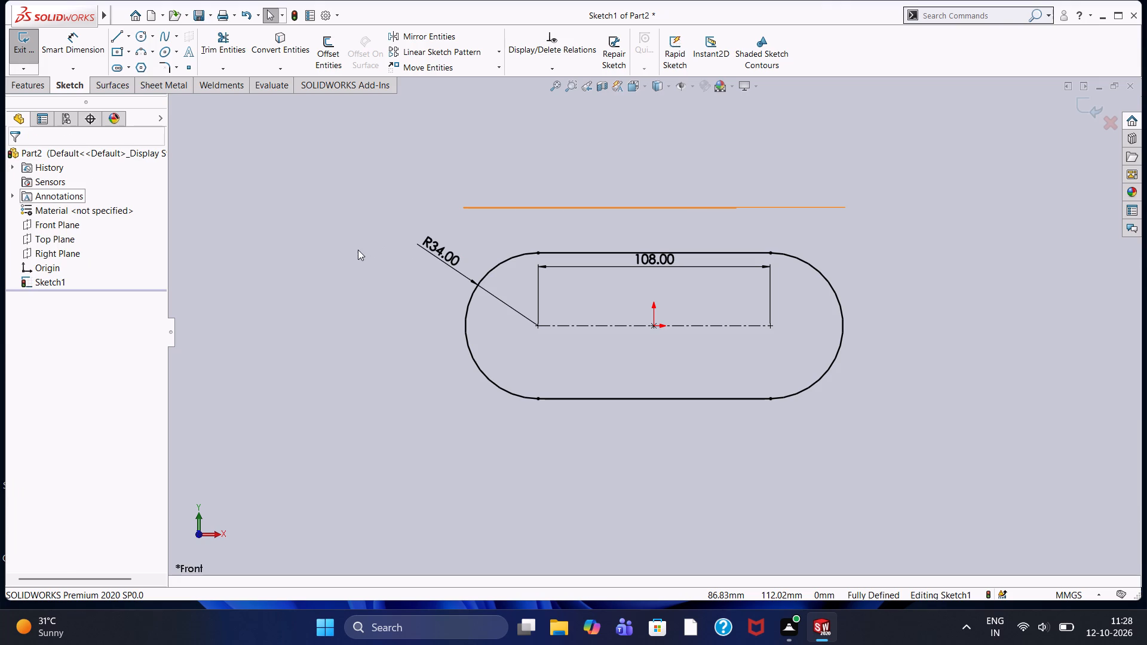
Extrude the slot profile as a Blind boss 52 mm deep.
click(30, 87)
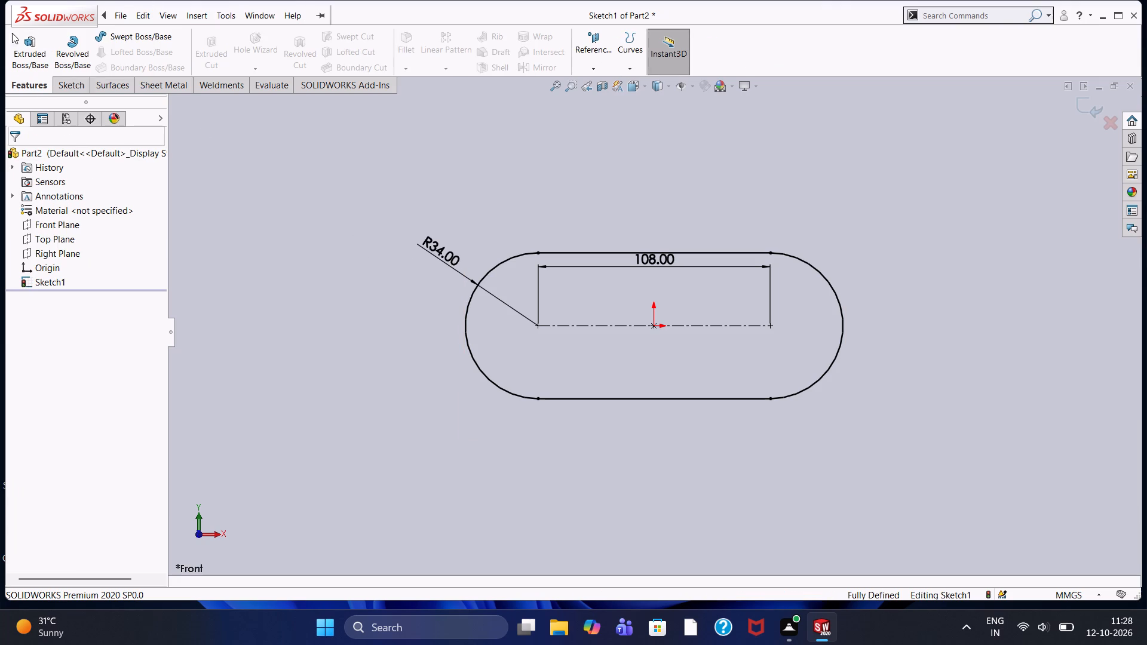
click(27, 48)
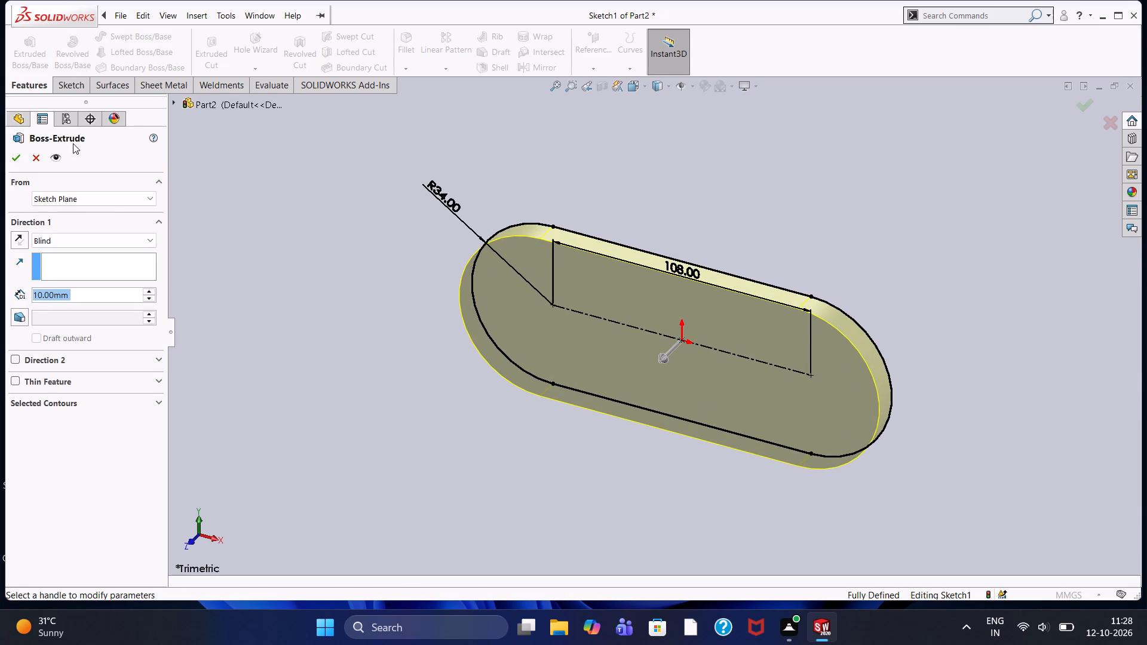
text(52)
key(Return)
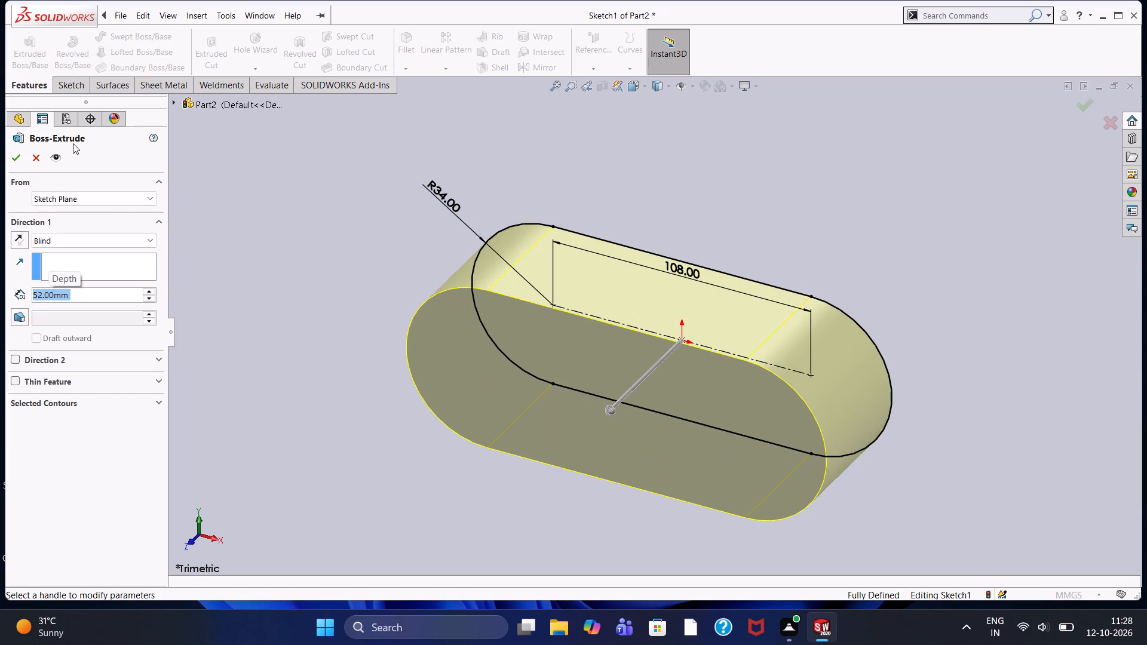
click(14, 164)
click(281, 257)
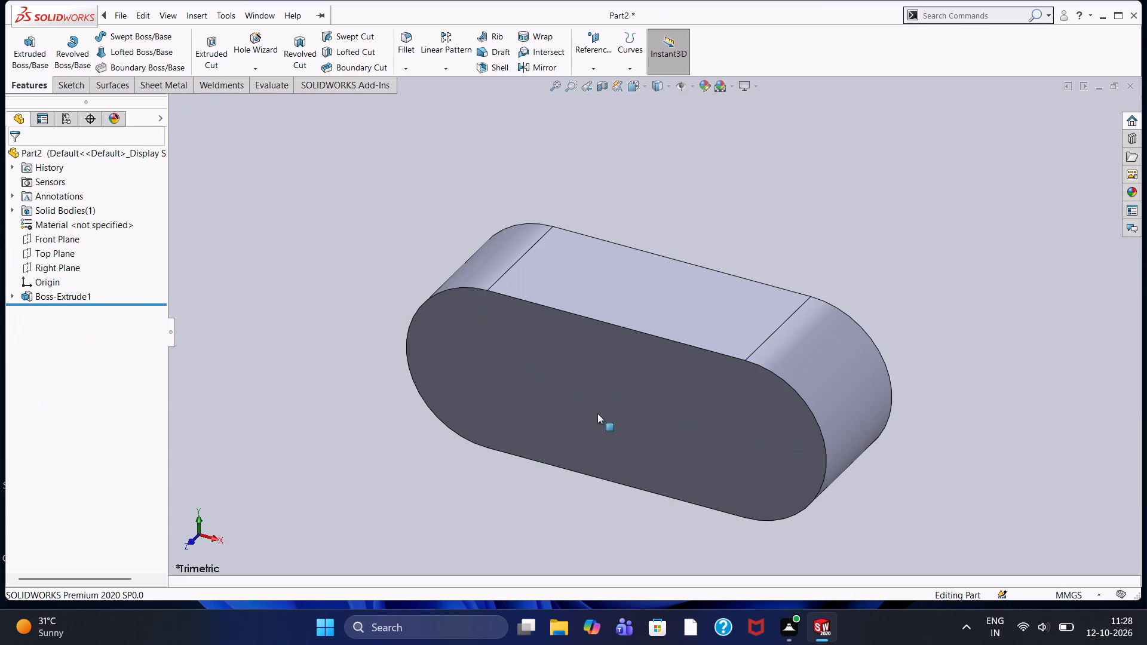
Open a new sketch on the front face of the slot-shaped body and view it face-on.
click(593, 383)
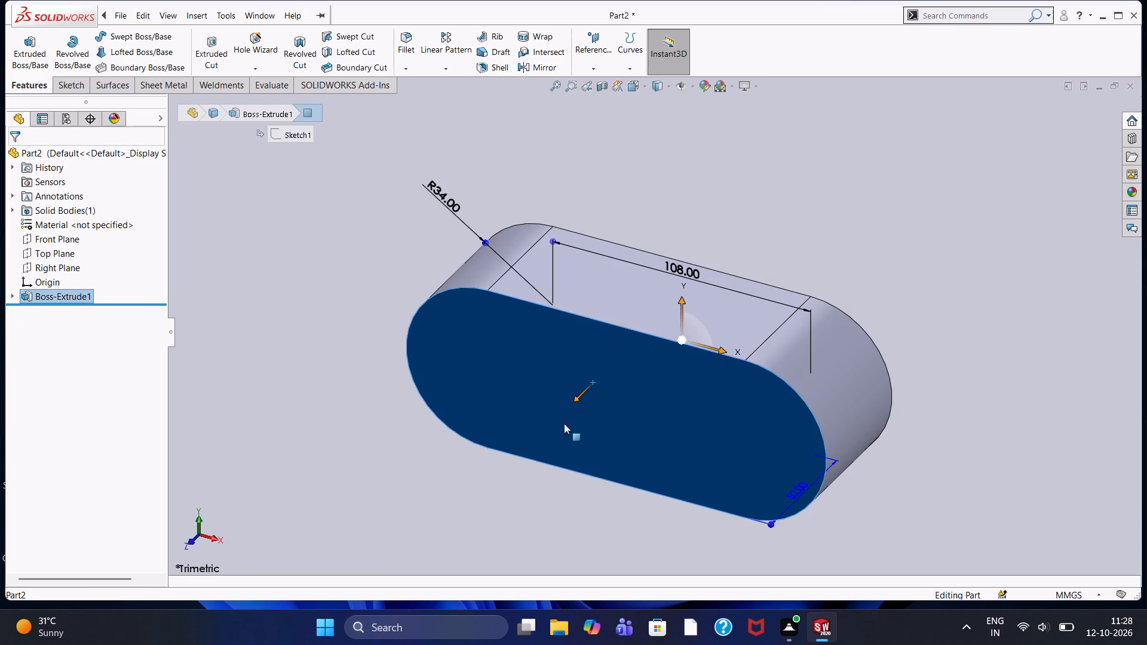
click(540, 360)
click(592, 328)
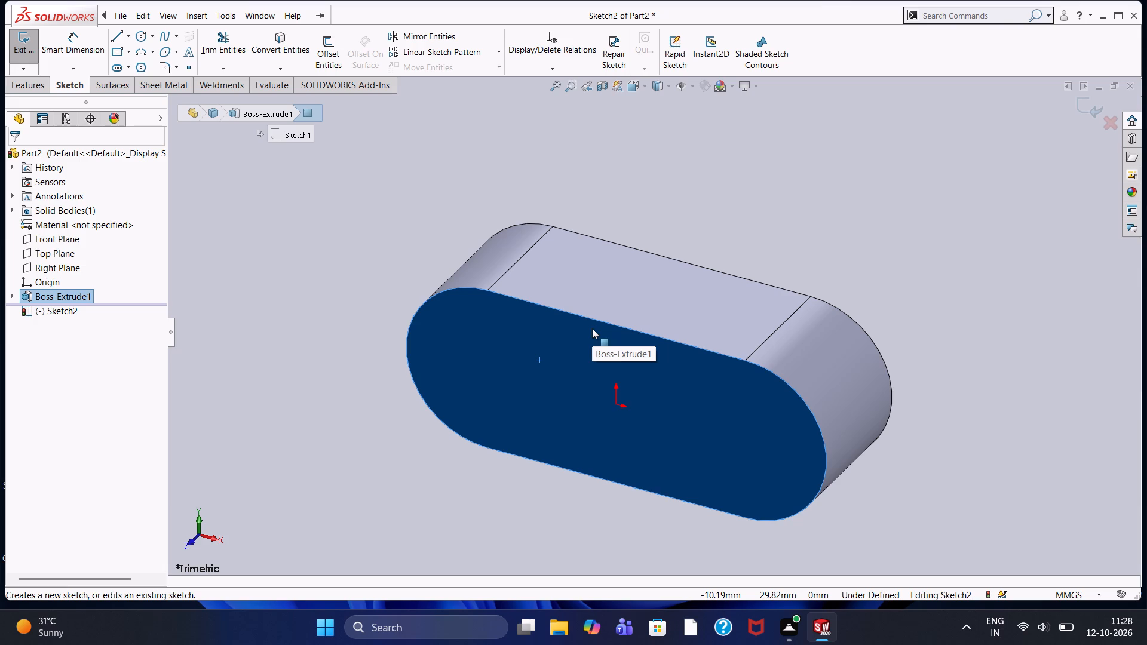
key(ctrl+8)
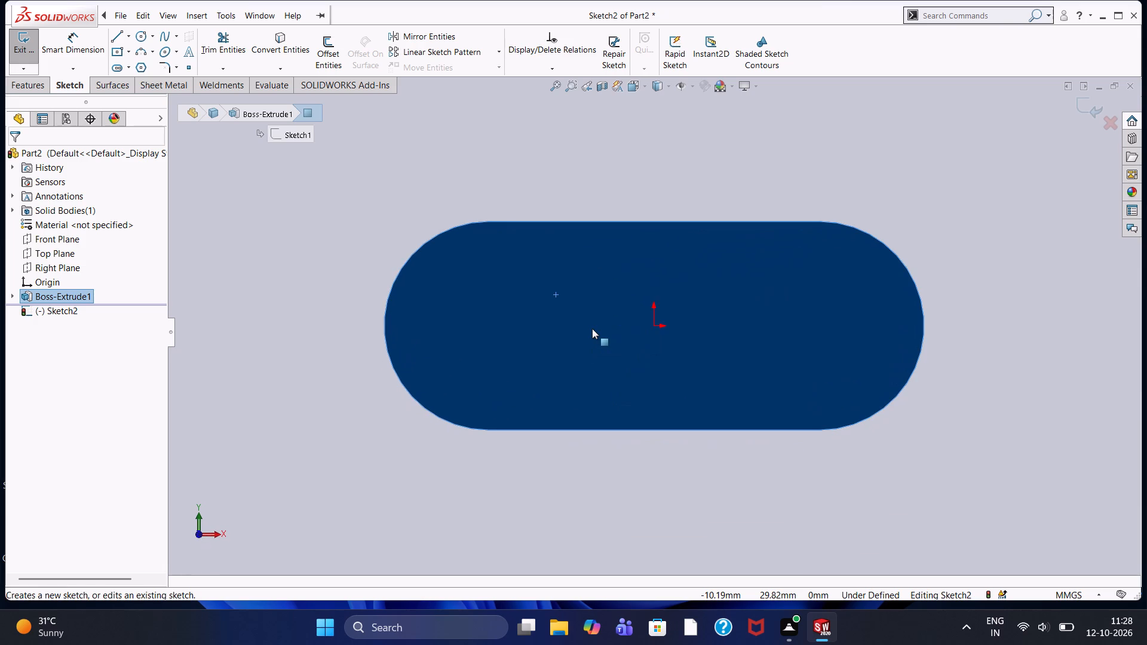
click(588, 179)
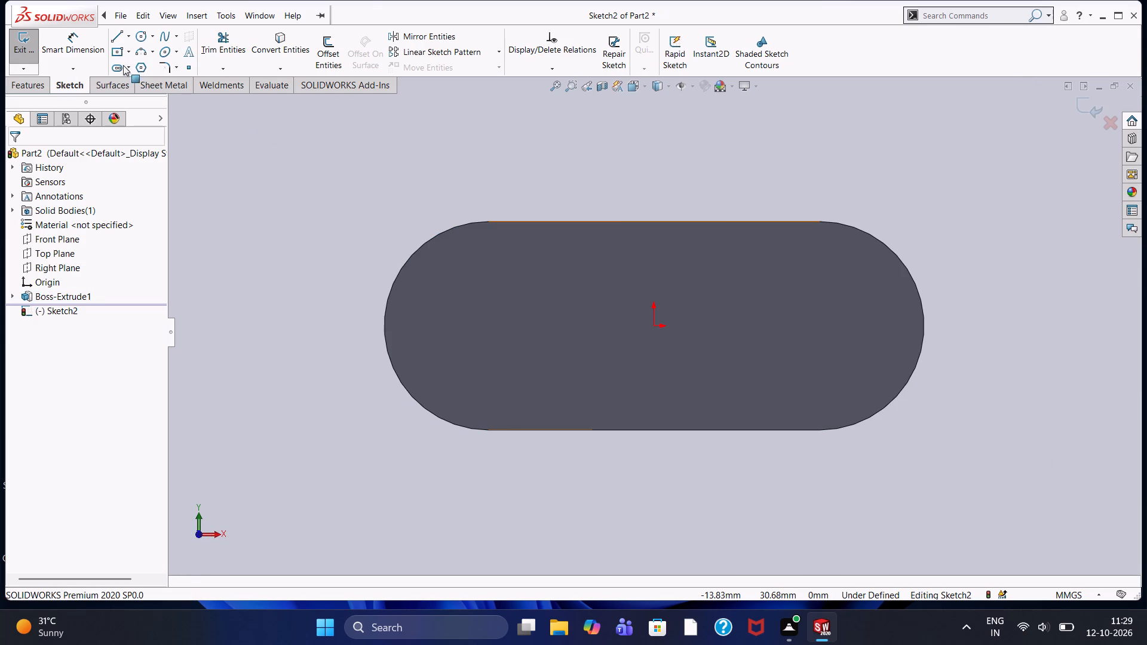
Draw a horizontal centerpoint straight slot at the origin with a 54 mm half-length and a width of about 29 mm.
click(127, 67)
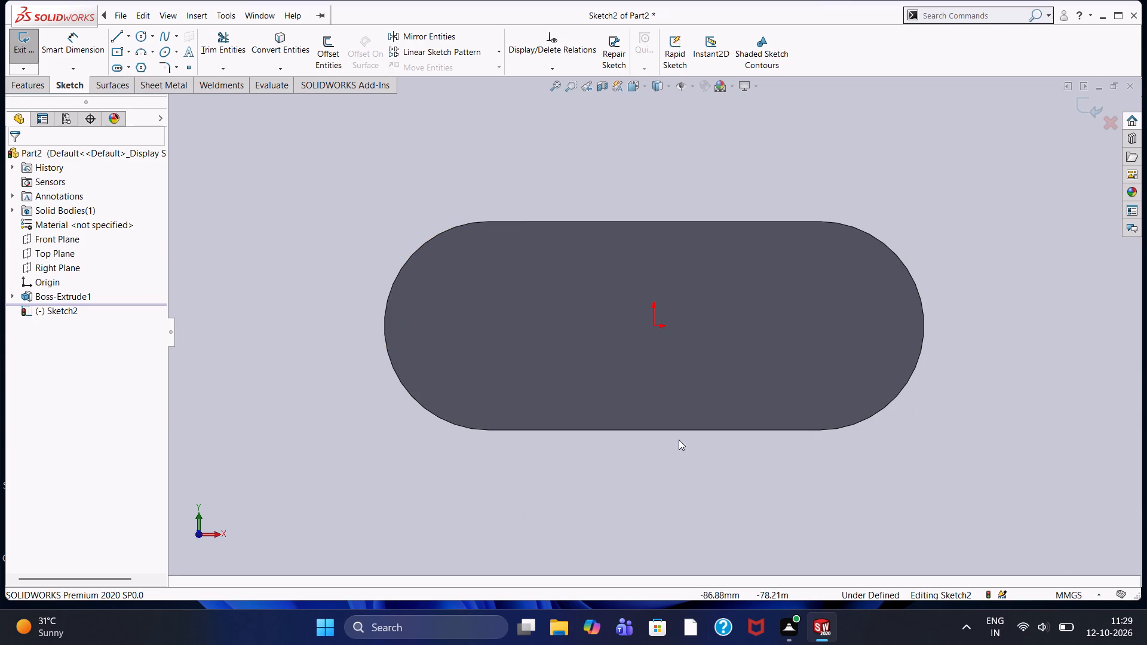
click(119, 67)
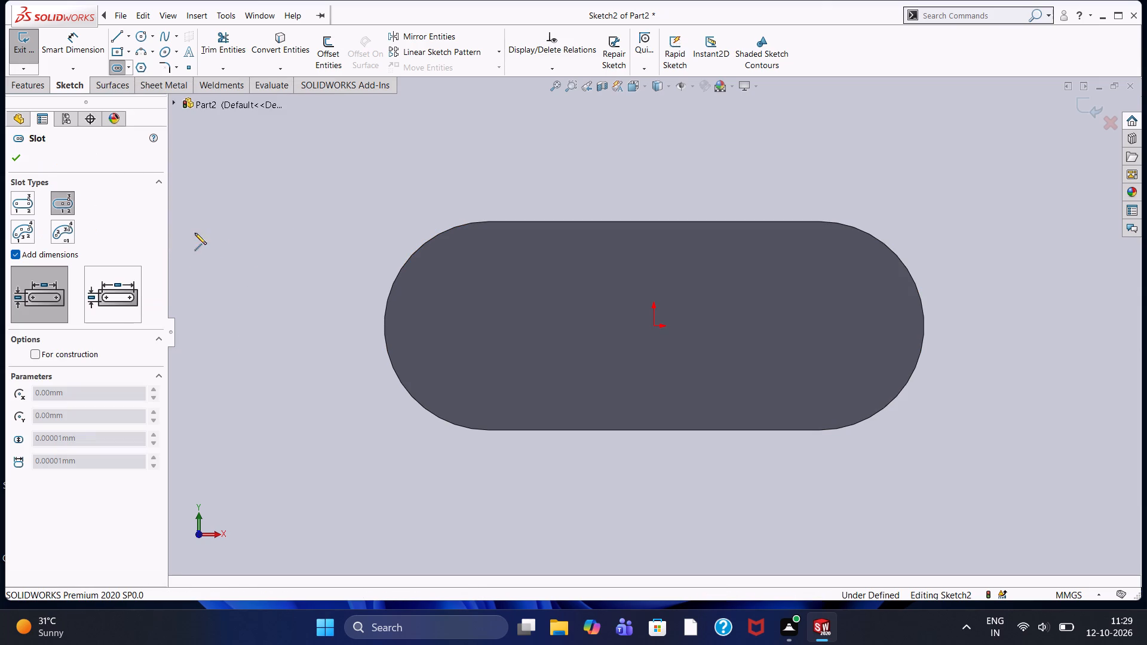
click(656, 327)
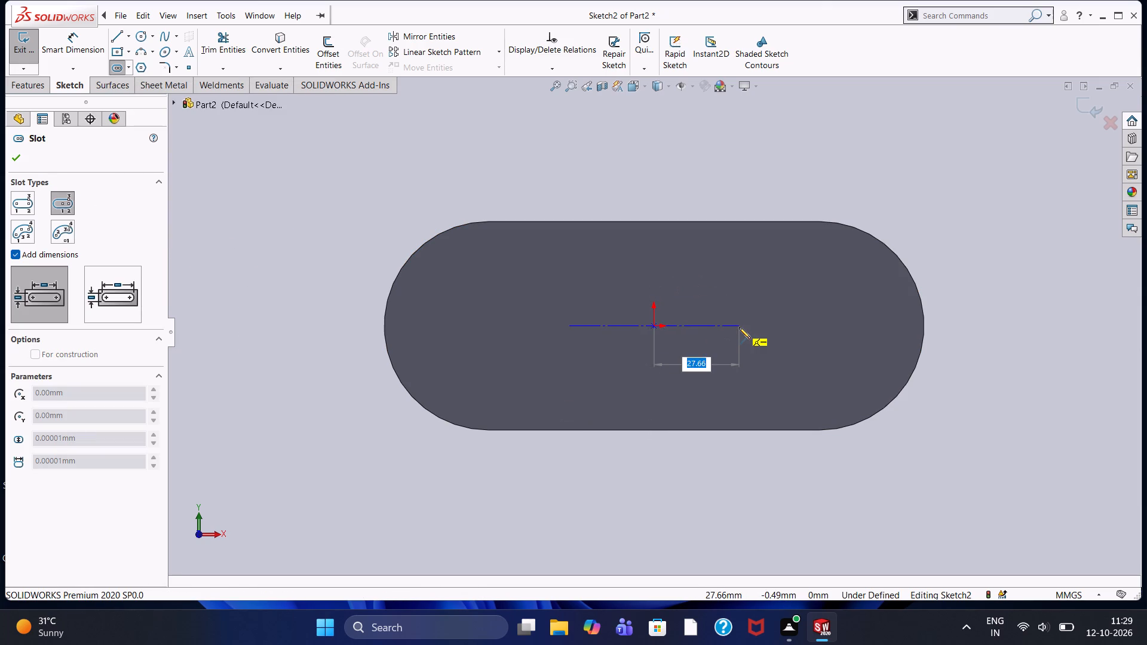
text(54)
key(Return)
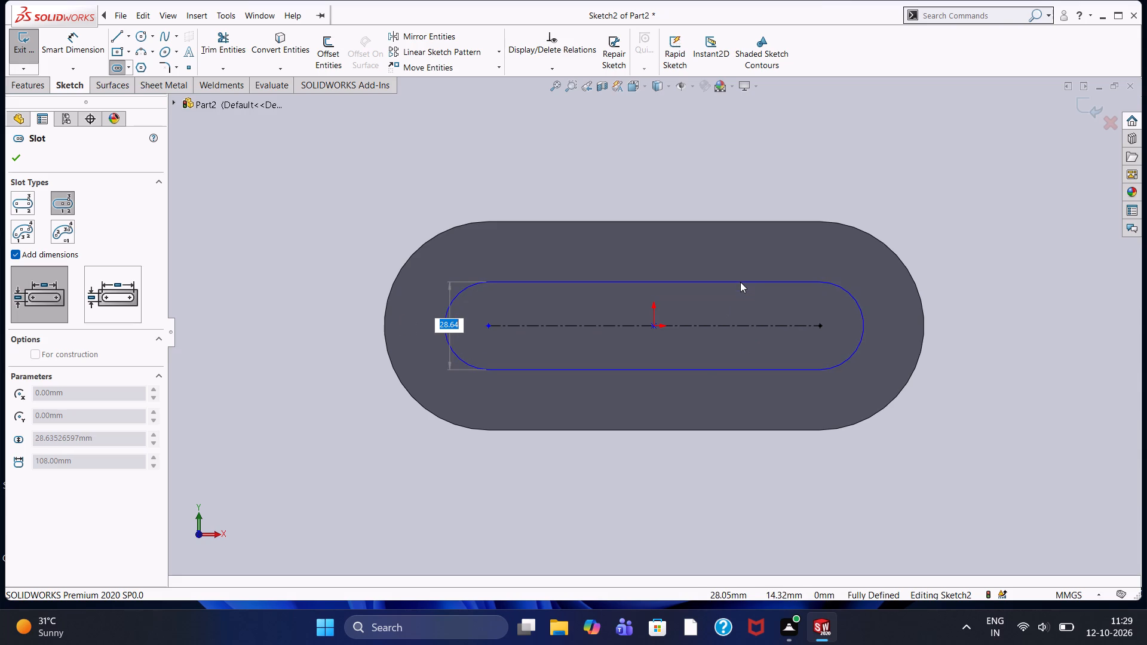
click(740, 281)
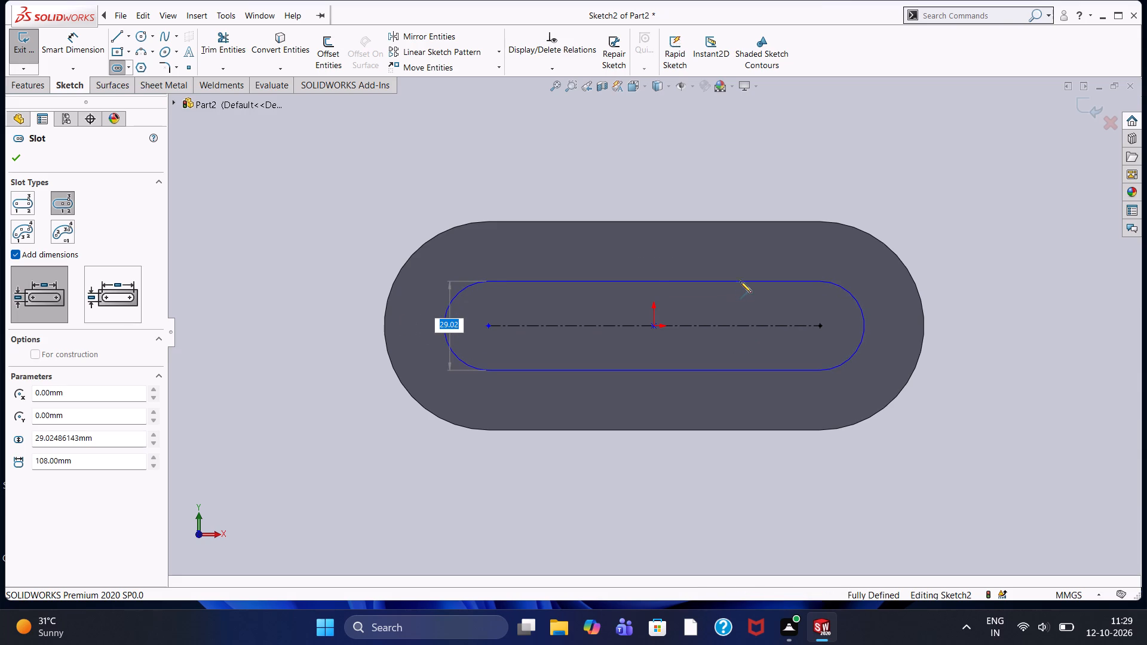
click(23, 155)
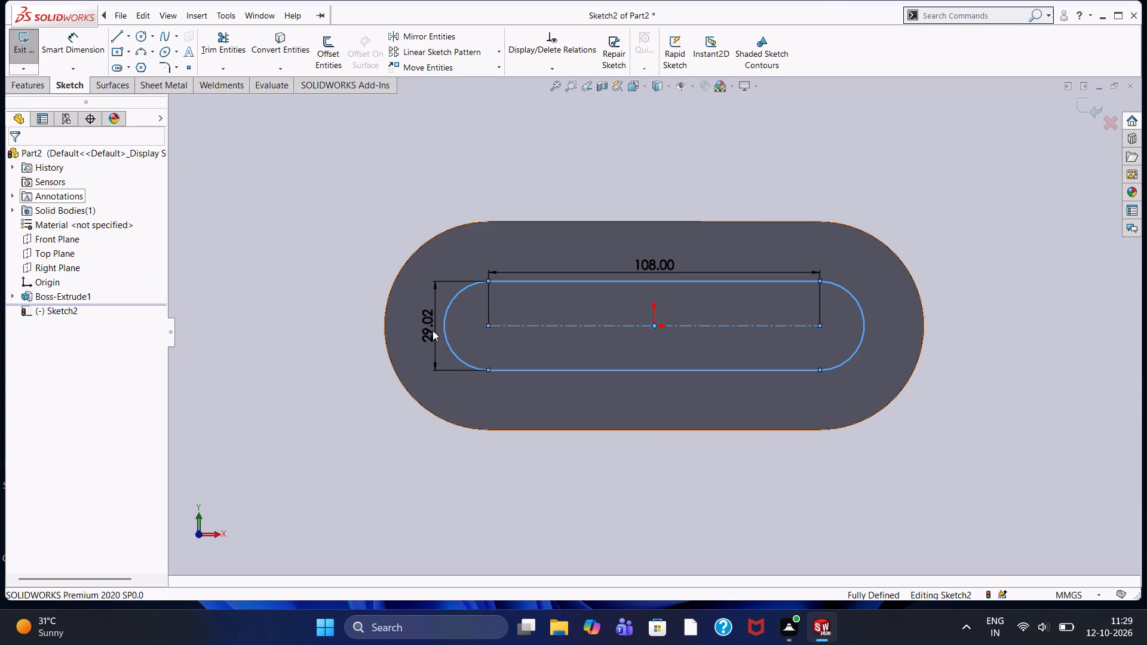
Replace the inner slot's width dimension with a 15 mm radius dimension on its end arc.
click(431, 330)
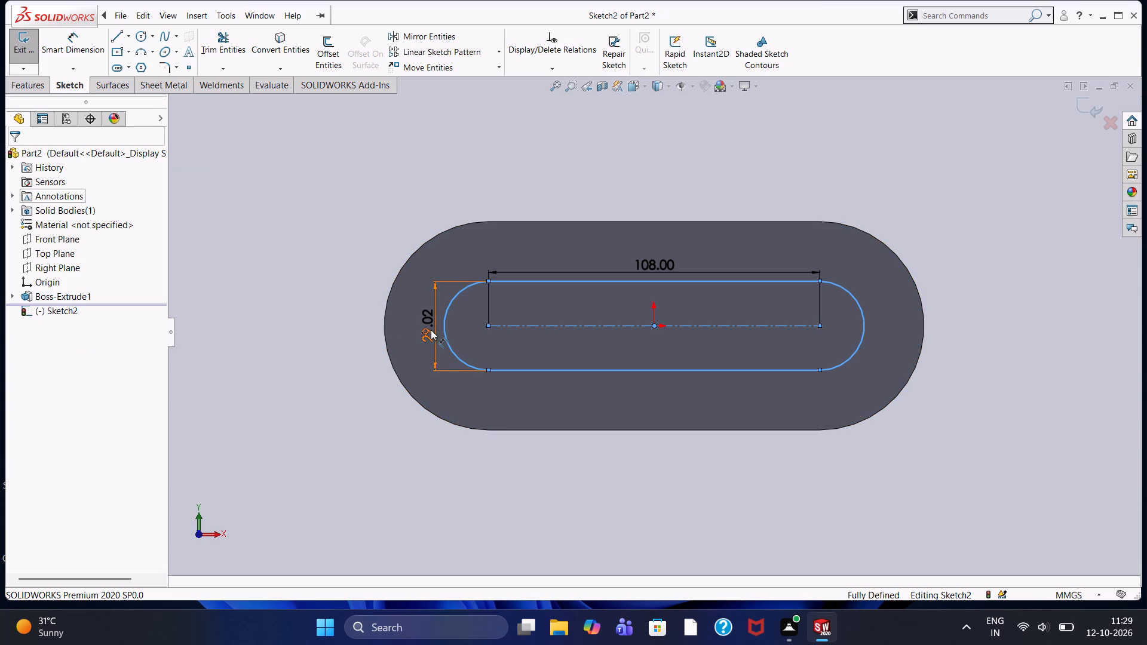
key(Delete)
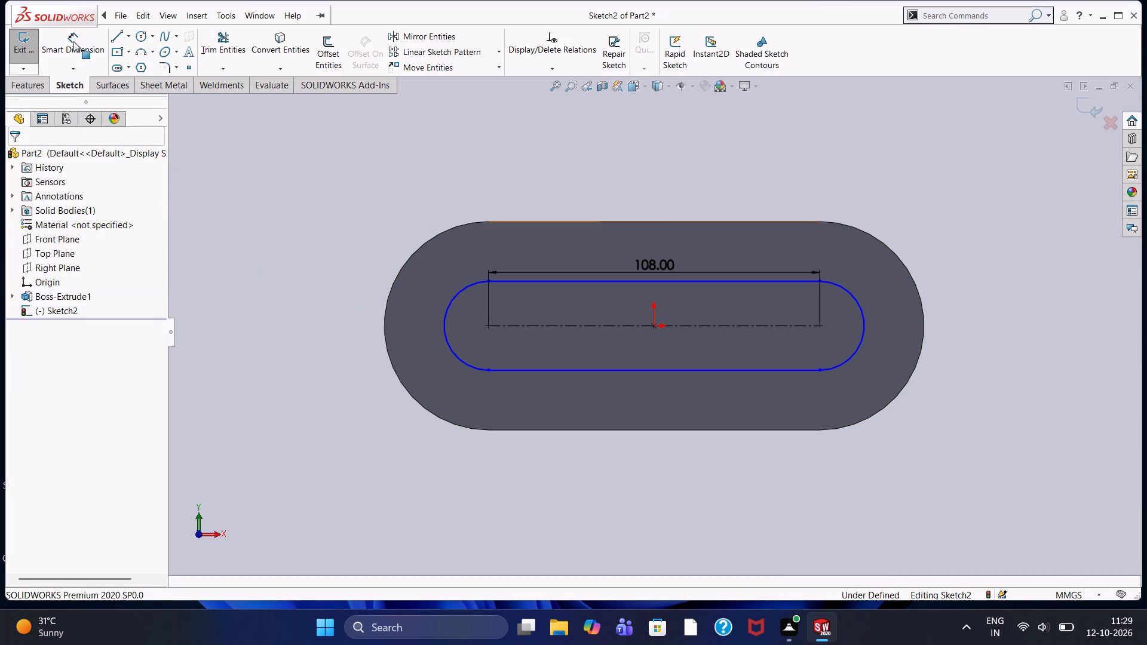
double_click(73, 33)
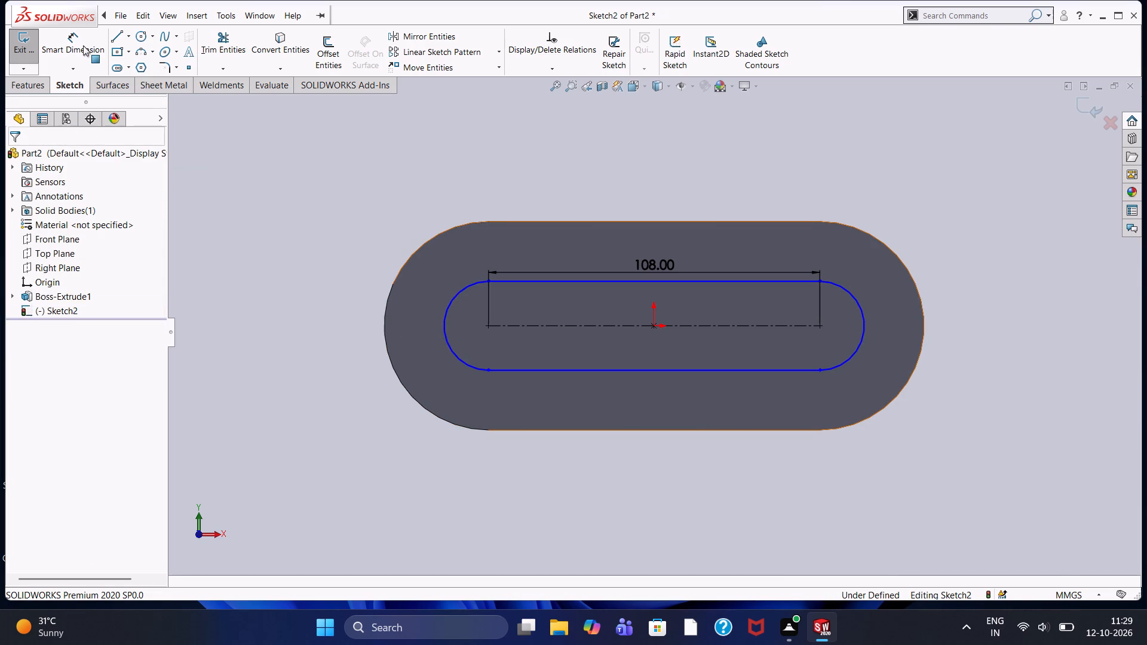
click(448, 307)
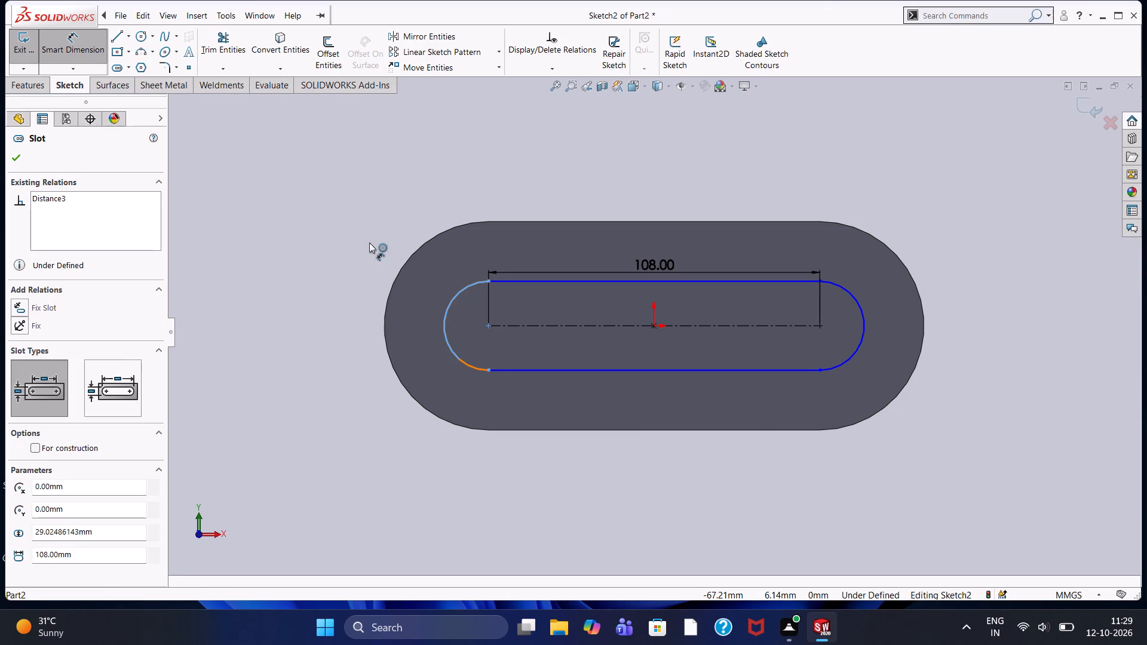
click(368, 242)
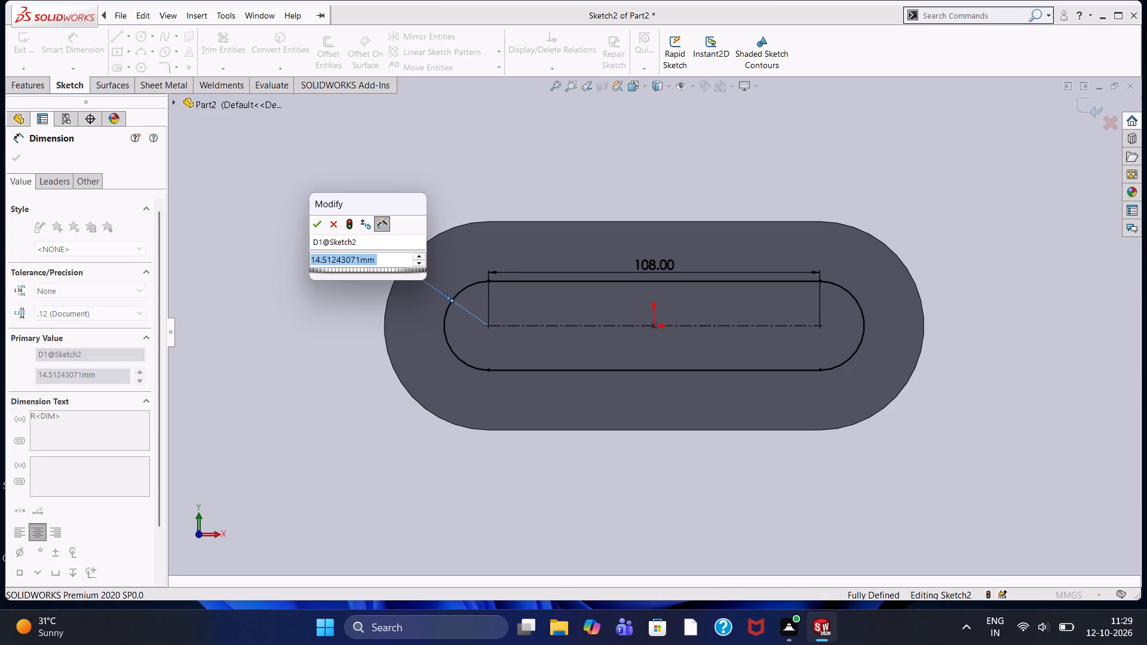
text(15)
key(Return)
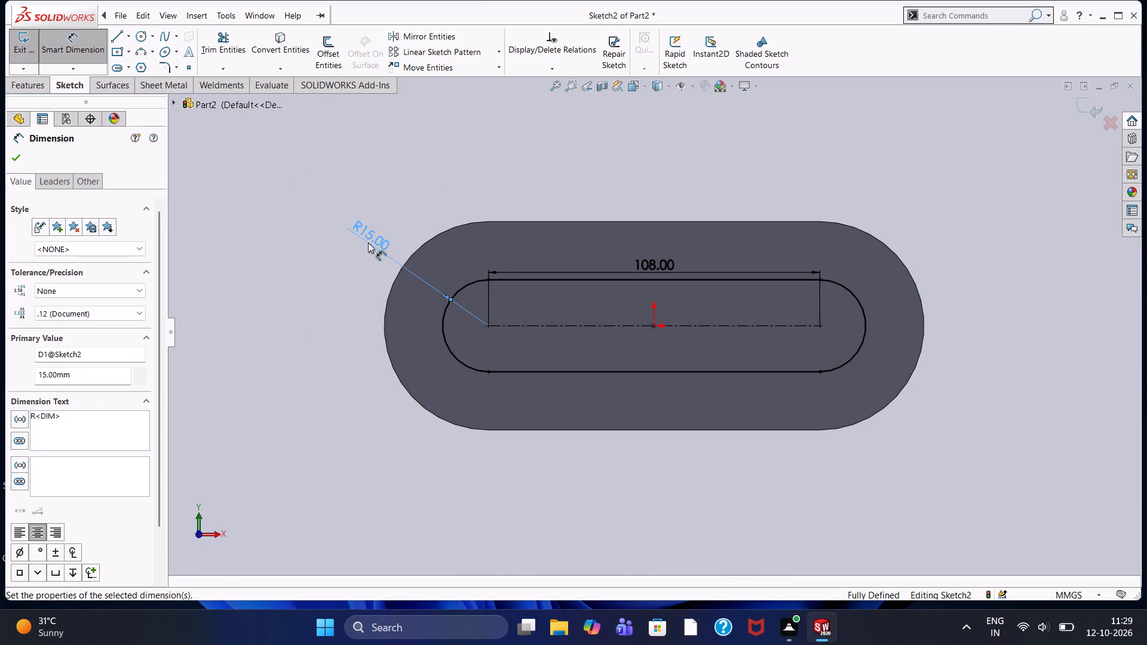
click(11, 157)
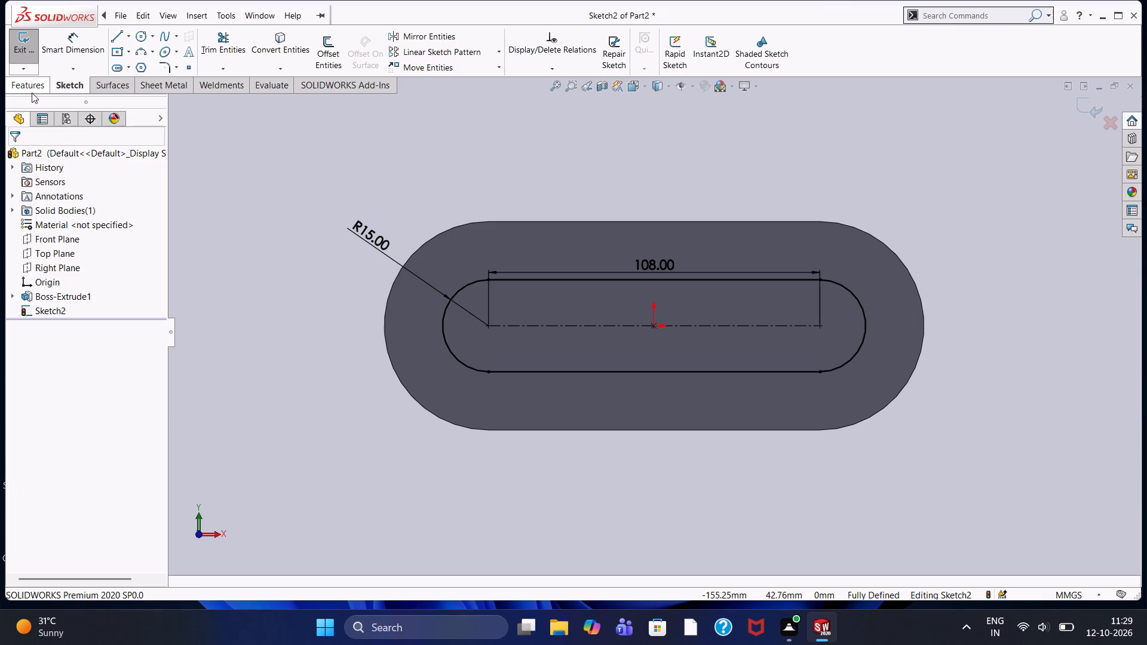
Cut the inner slot profile out of the body with a Blind extruded cut 52 mm deep.
click(32, 93)
click(206, 45)
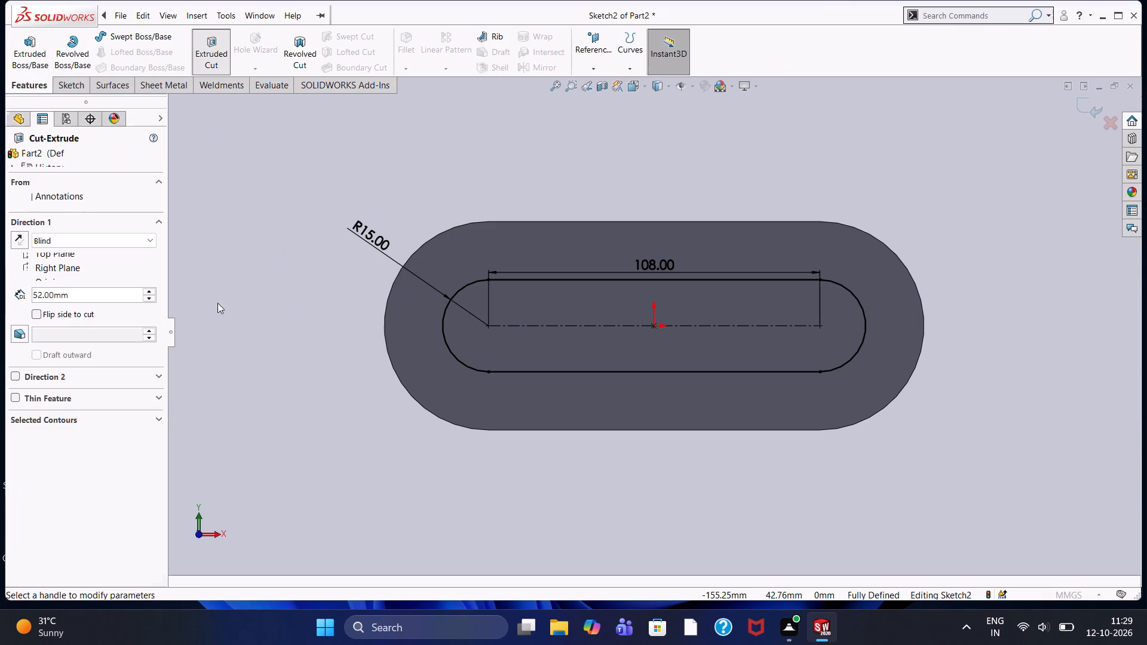
click(17, 160)
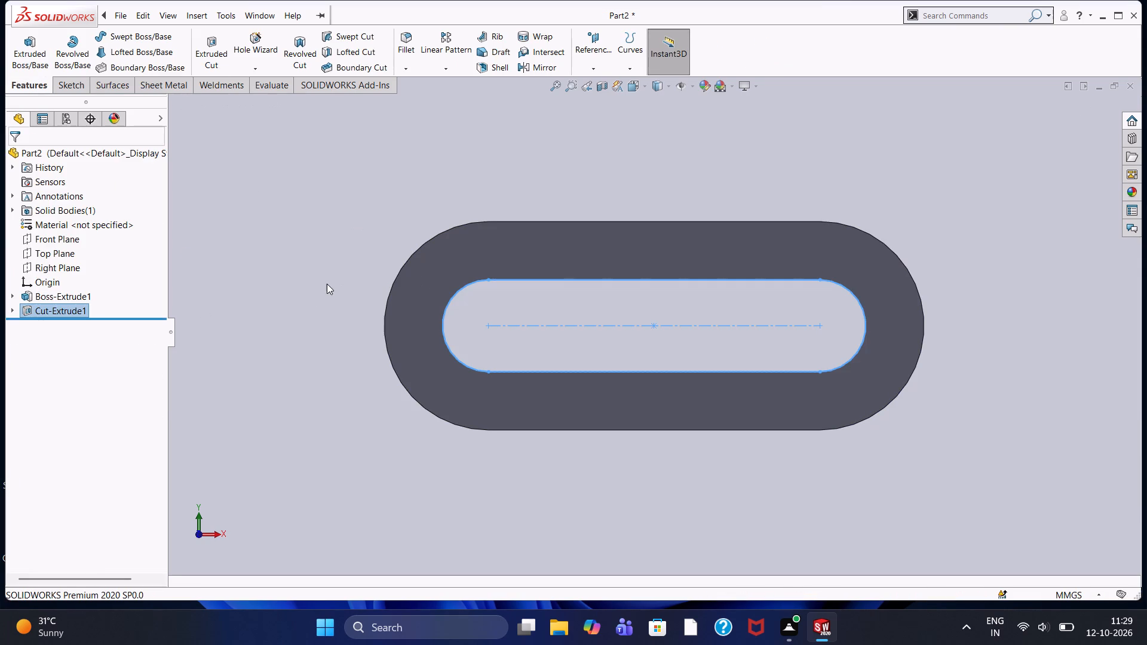
click(326, 283)
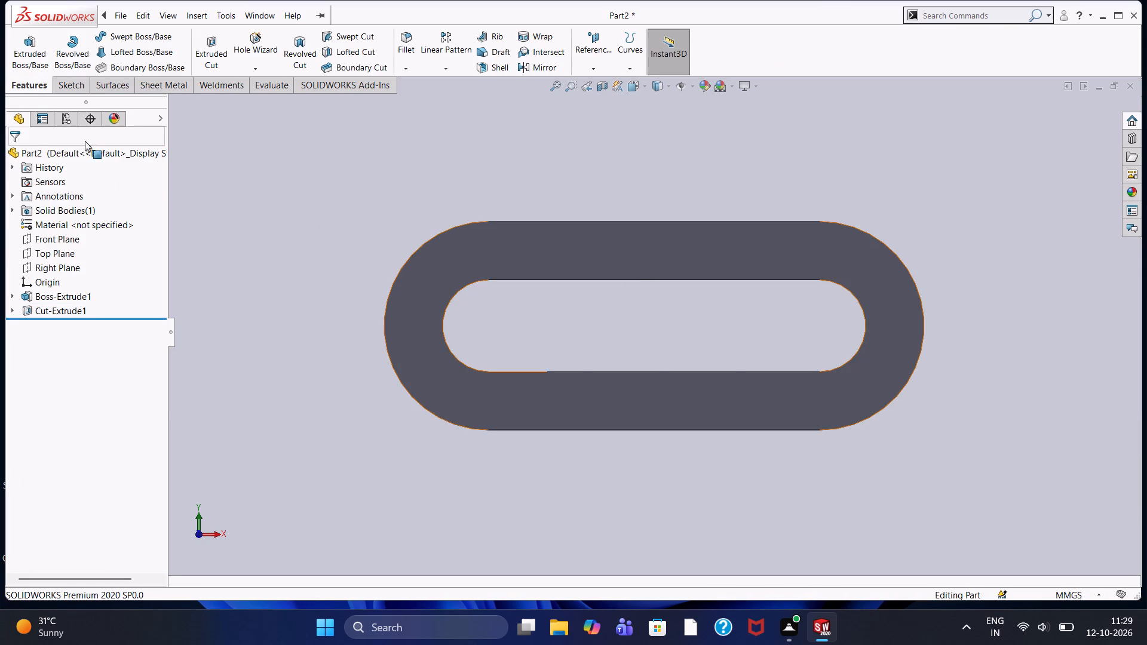
Open a new sketch on the Front Plane.
click(69, 84)
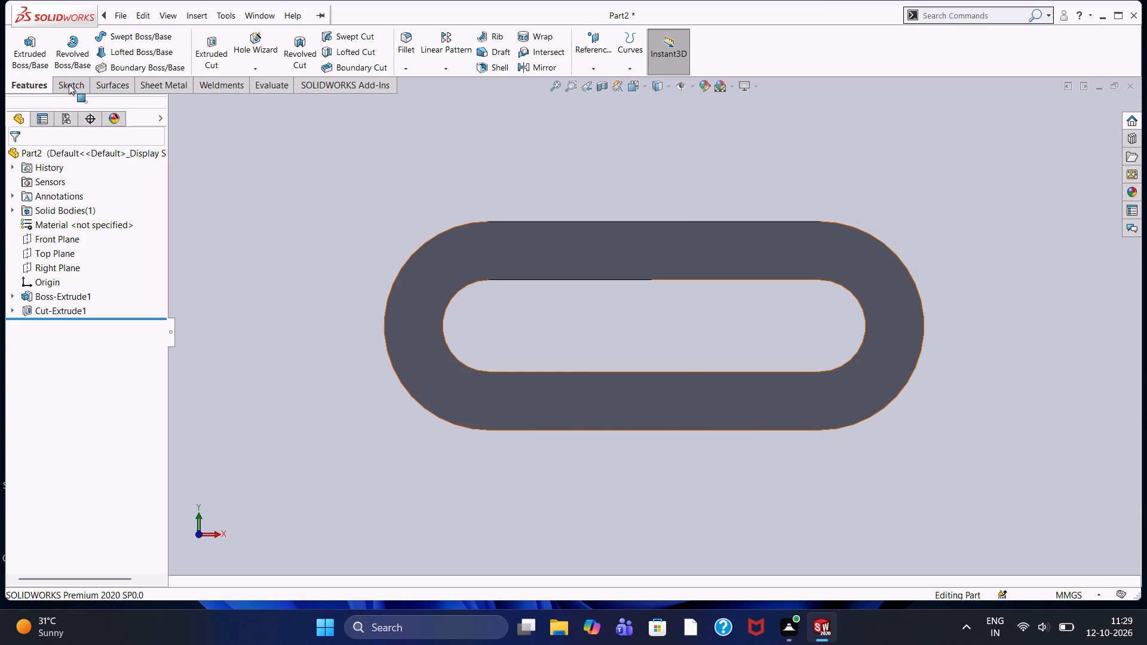
click(695, 247)
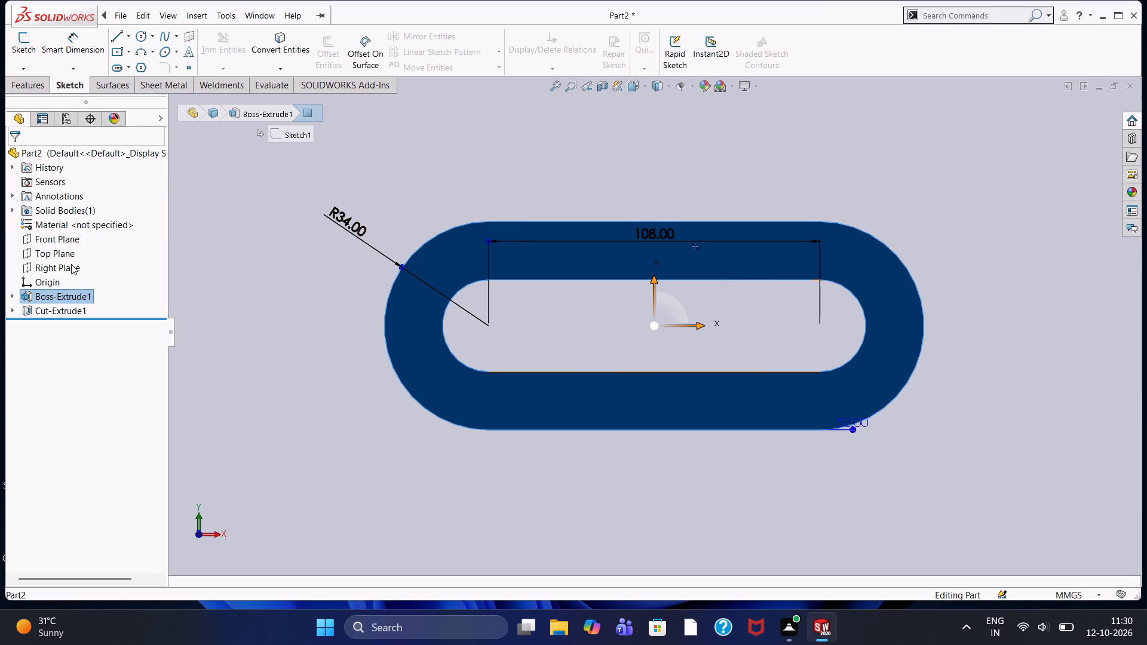
click(367, 139)
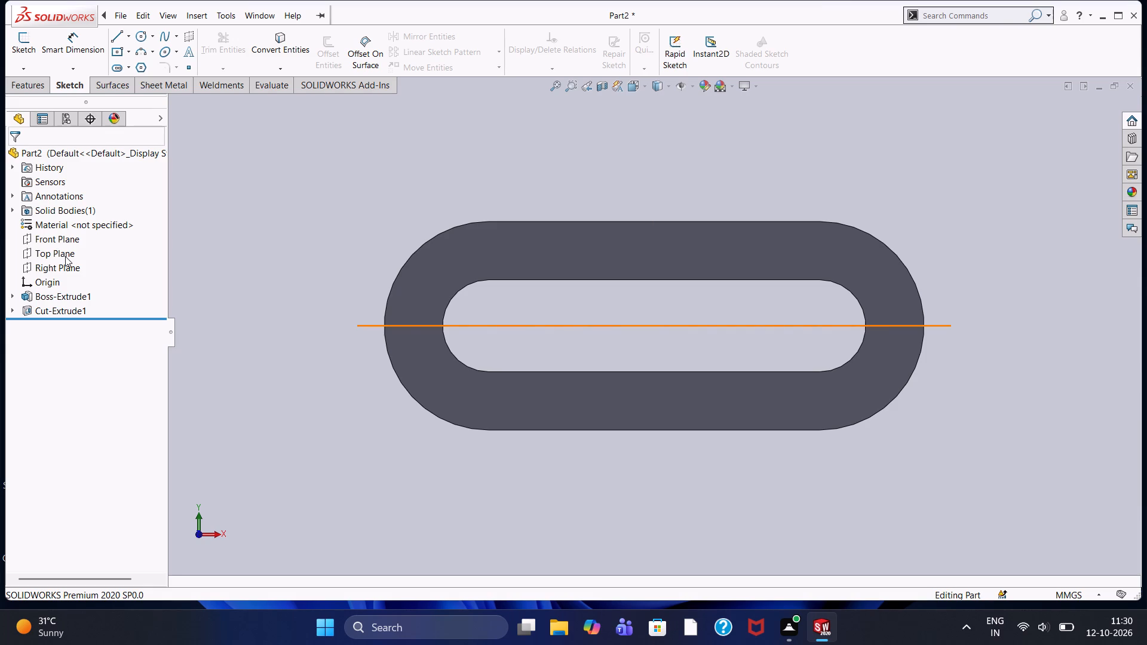
click(65, 235)
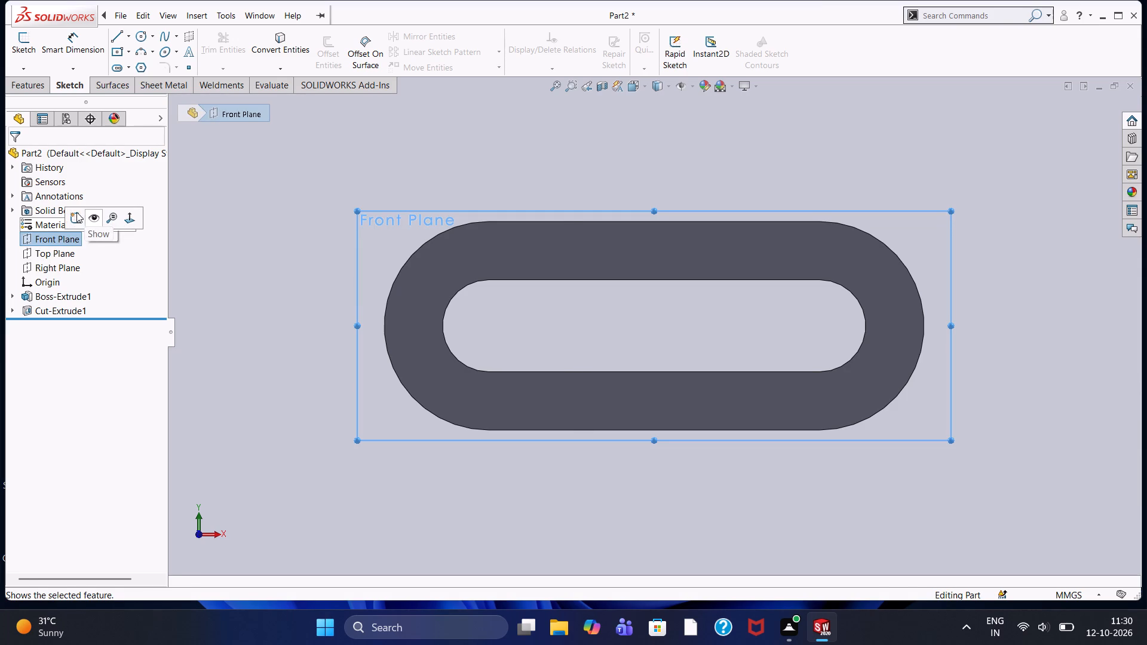
click(76, 212)
click(444, 156)
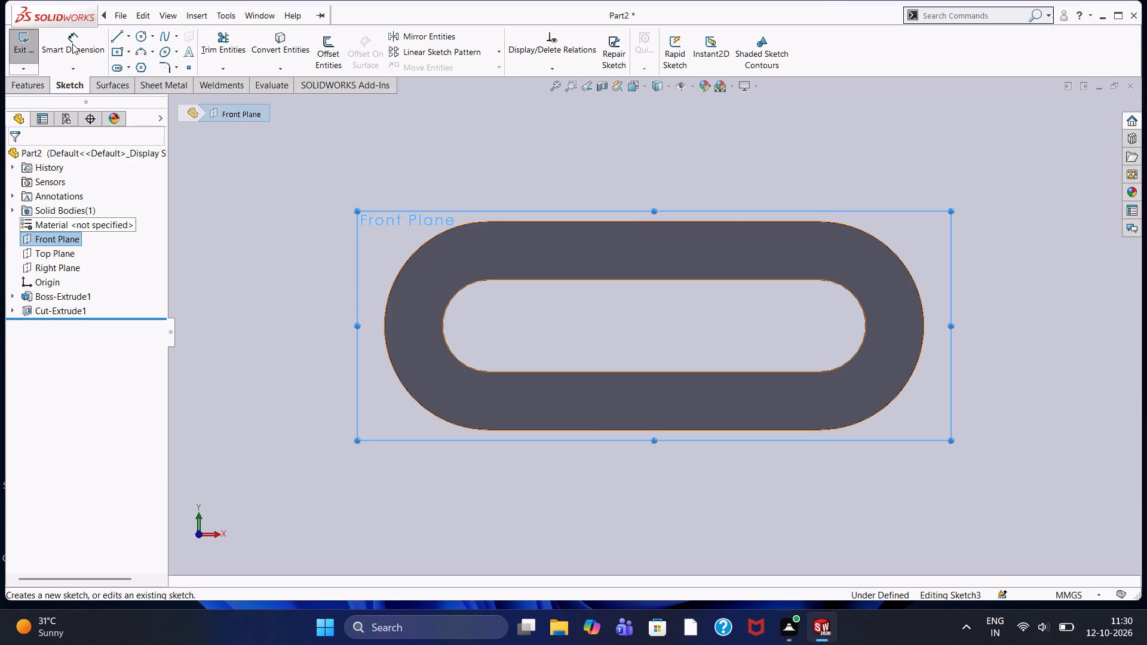
Draw a 76 mm vertical centerline upward from the centre of the inner slot's right end arc.
click(128, 37)
click(139, 70)
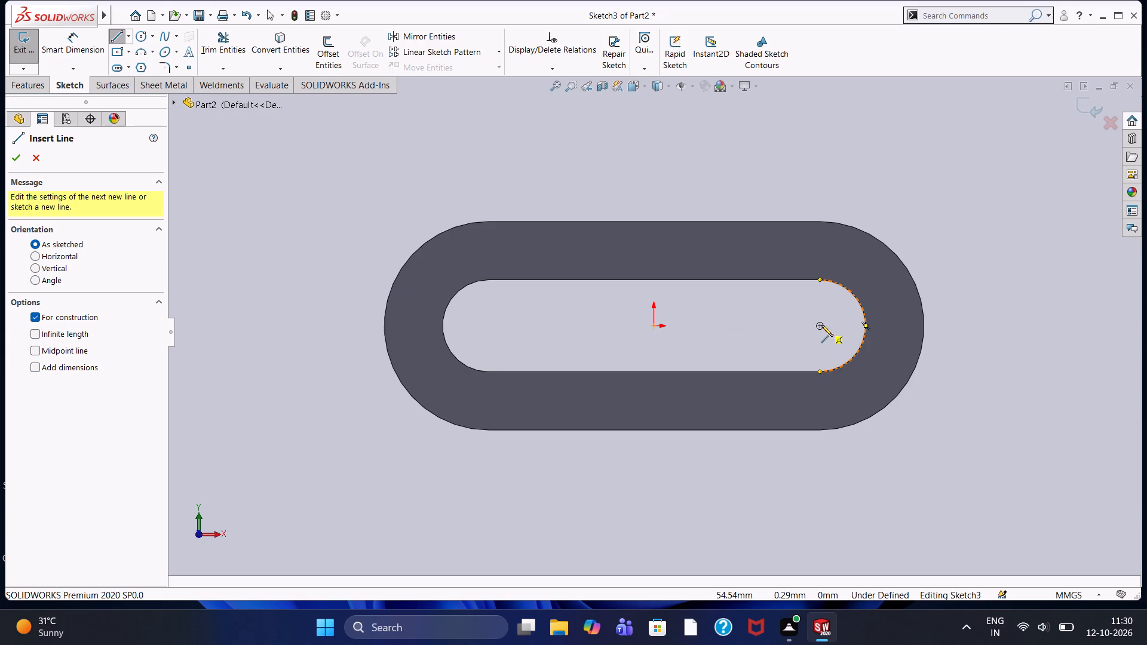
click(820, 325)
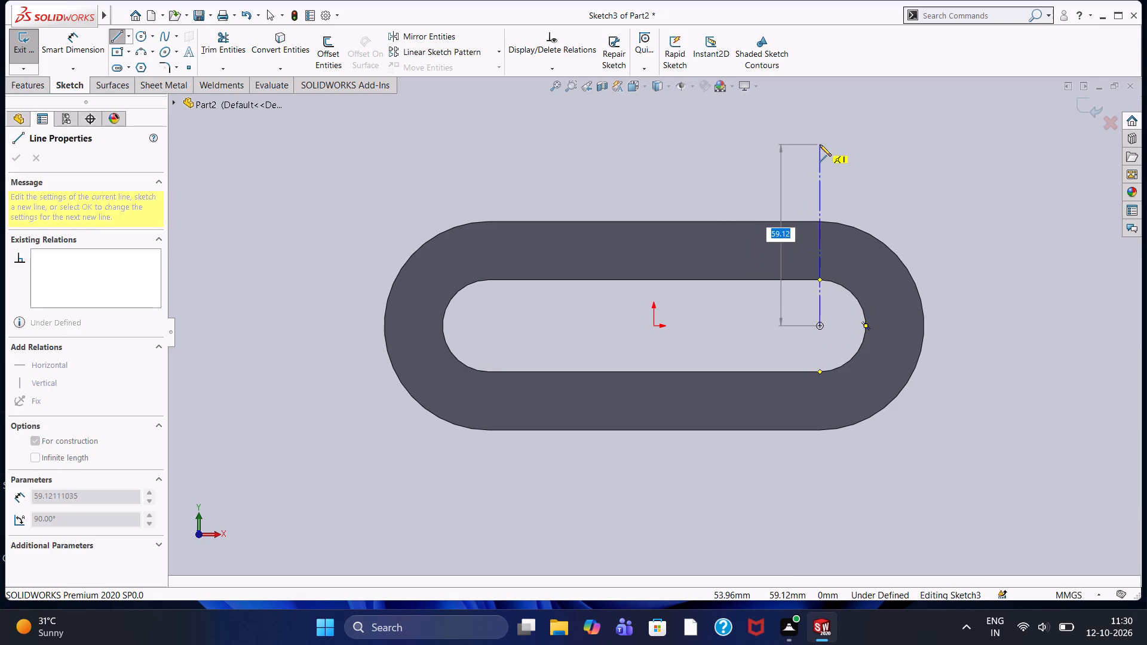
text(76)
key(Return)
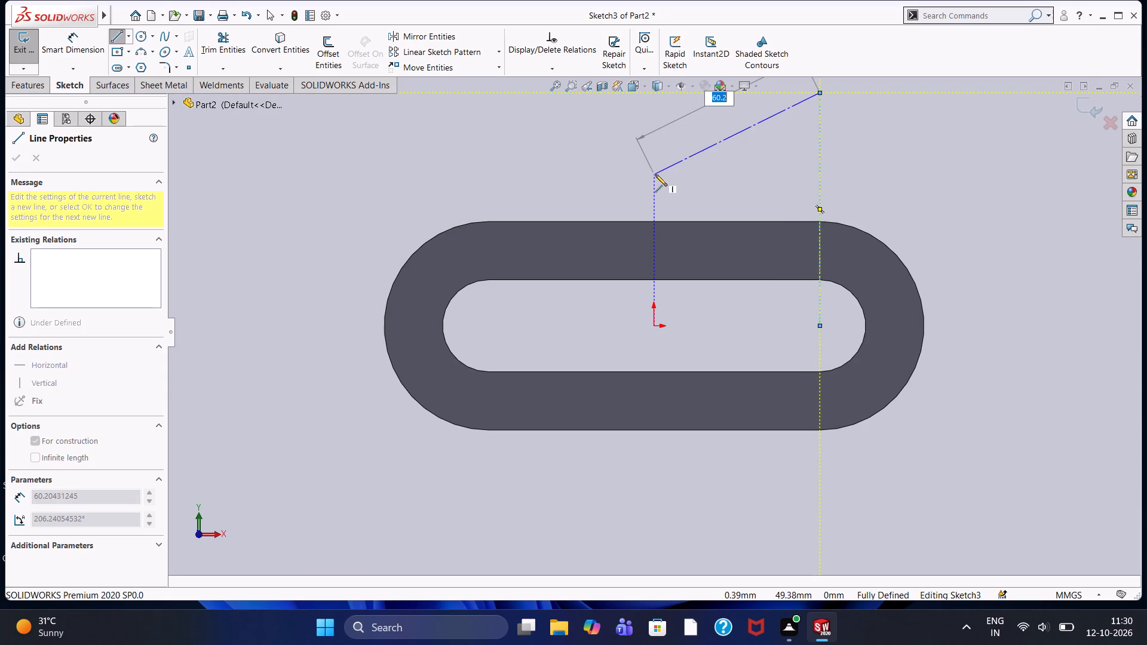
right_click(655, 174)
click(686, 185)
Draw a 50 mm diameter circle centred on the upper end of the vertical centerline.
scroll(746, 162, up, 2)
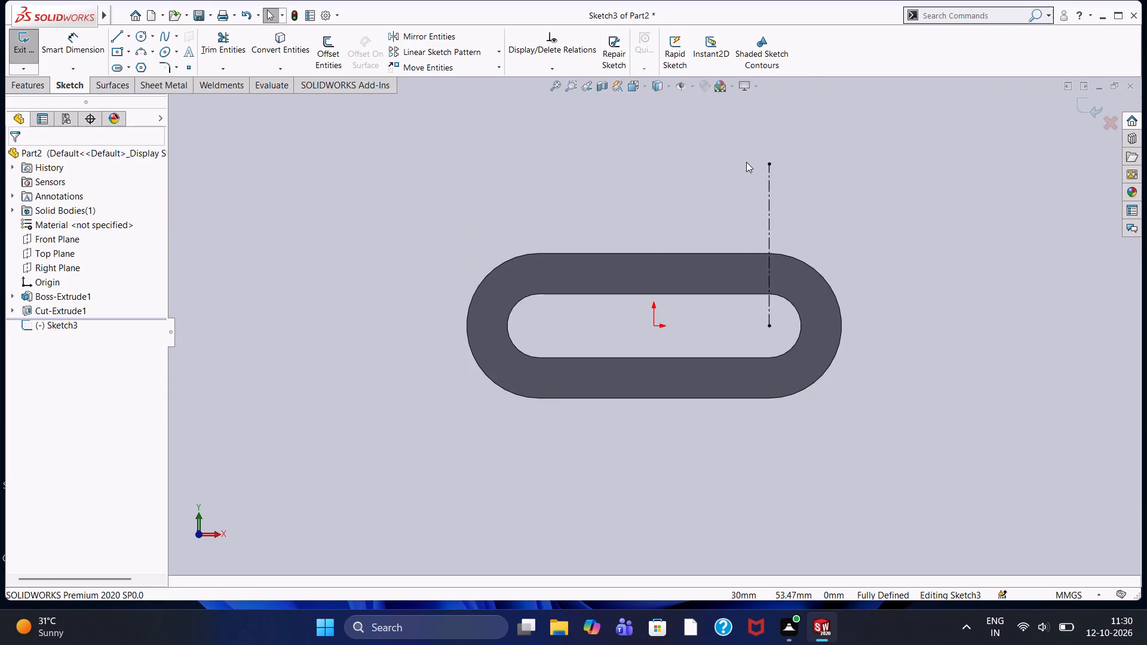
scroll(744, 162, down, 1)
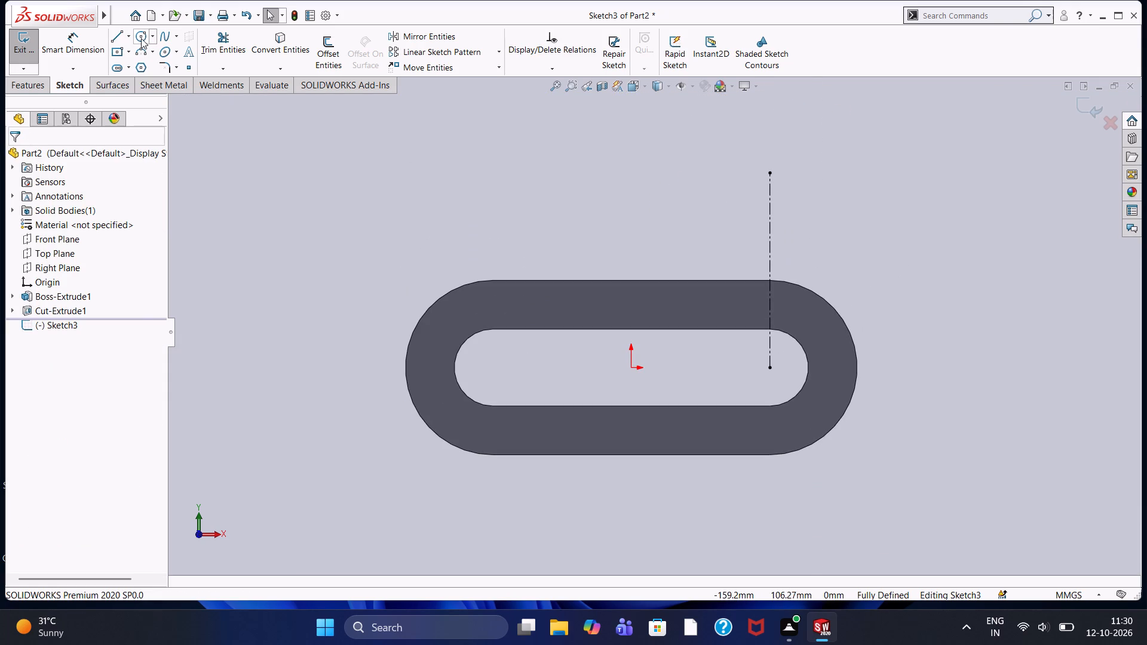
click(141, 38)
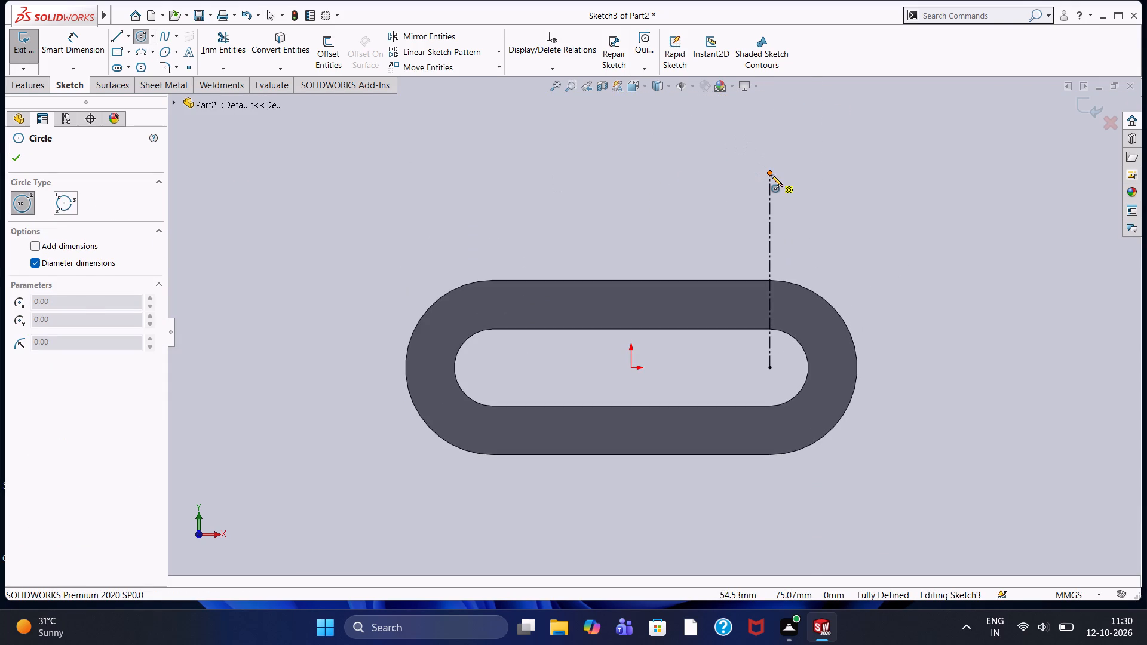
click(771, 175)
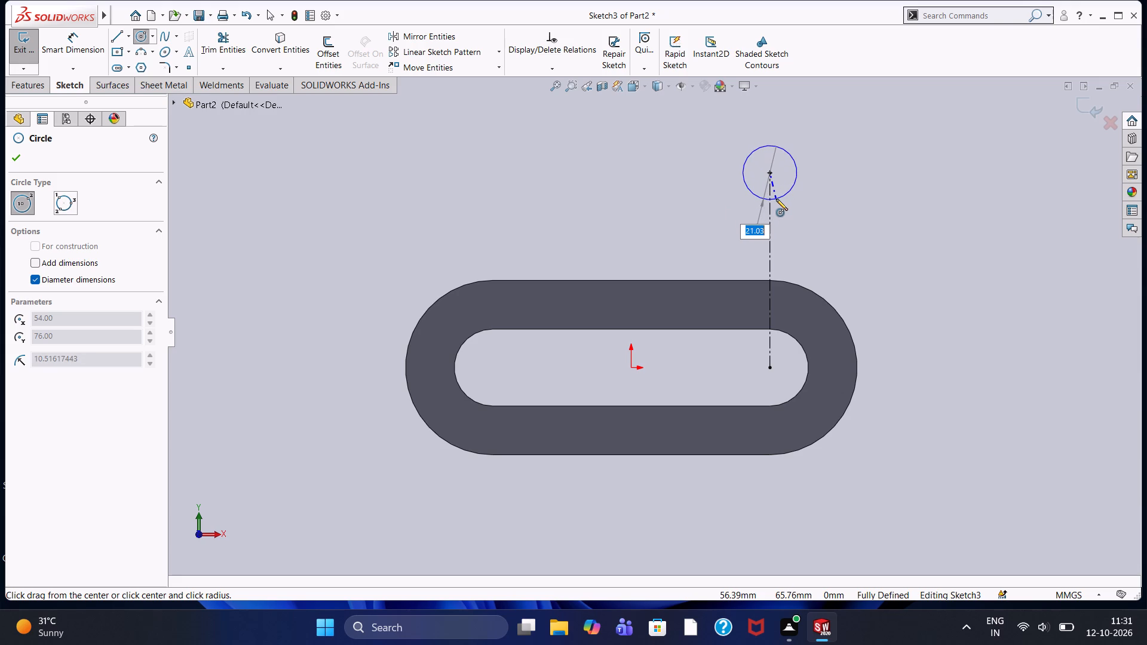
text(50)
key(Return)
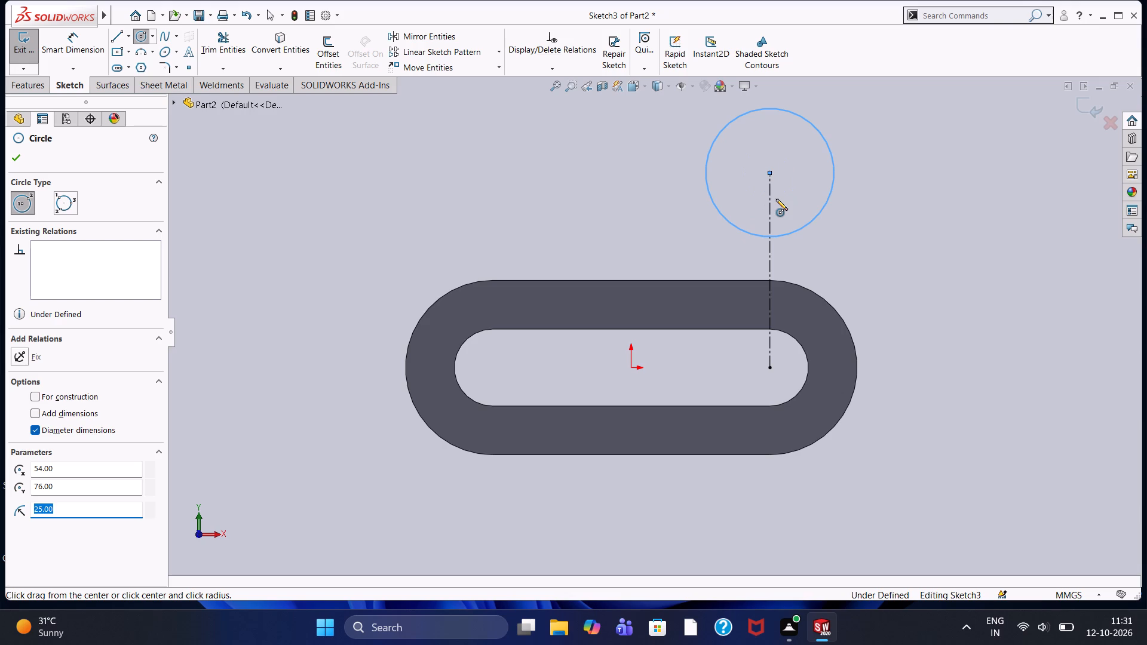
click(11, 157)
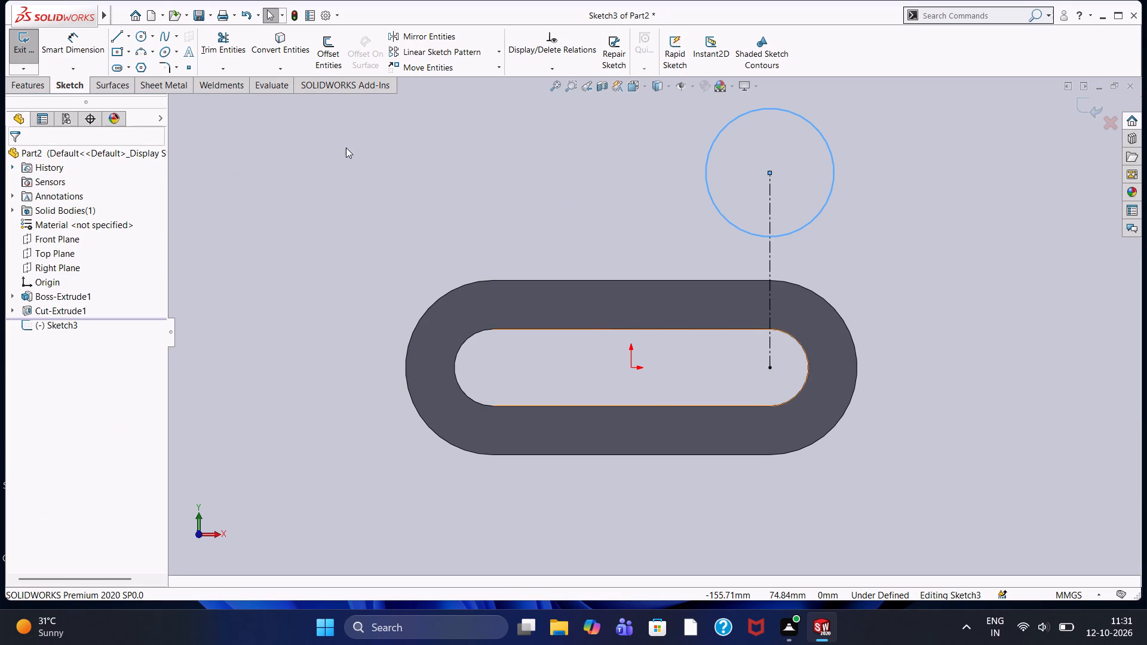
Draw a vertical line about 42 mm long from the circle's left quadrant down to the body's upper edge.
click(116, 38)
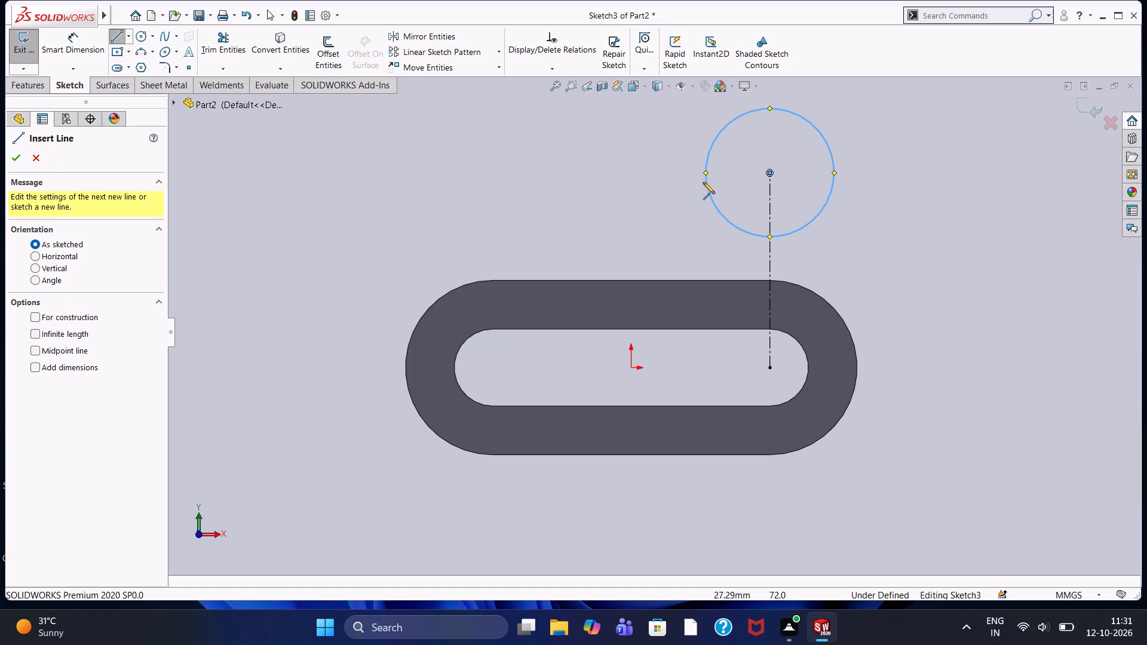
click(704, 174)
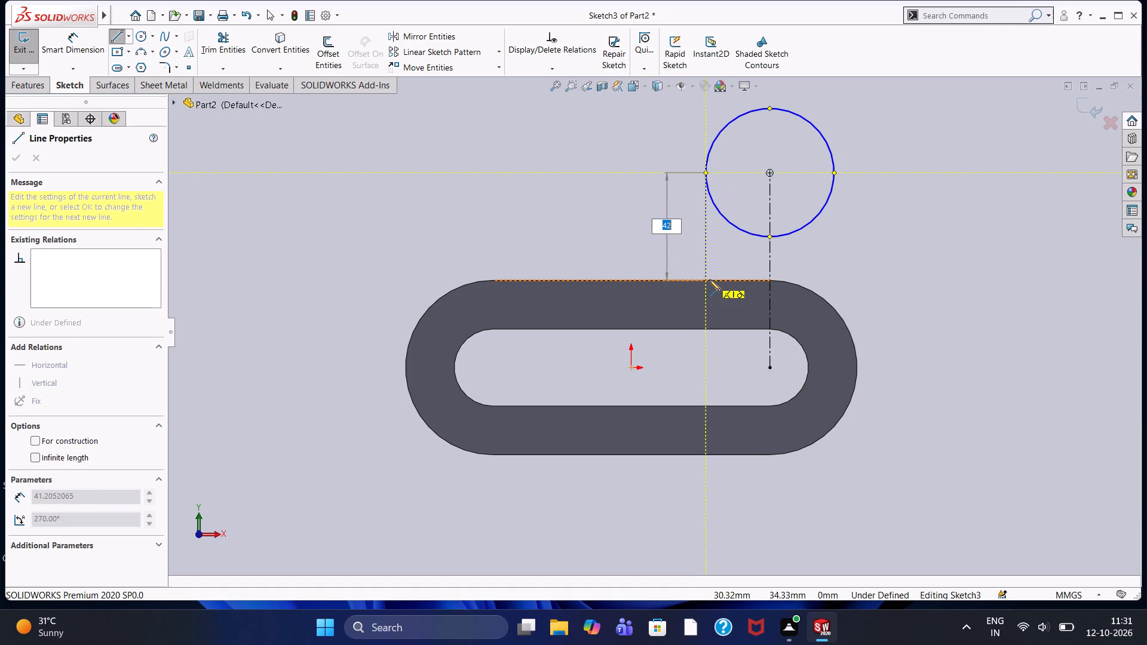
click(709, 281)
right_click(648, 239)
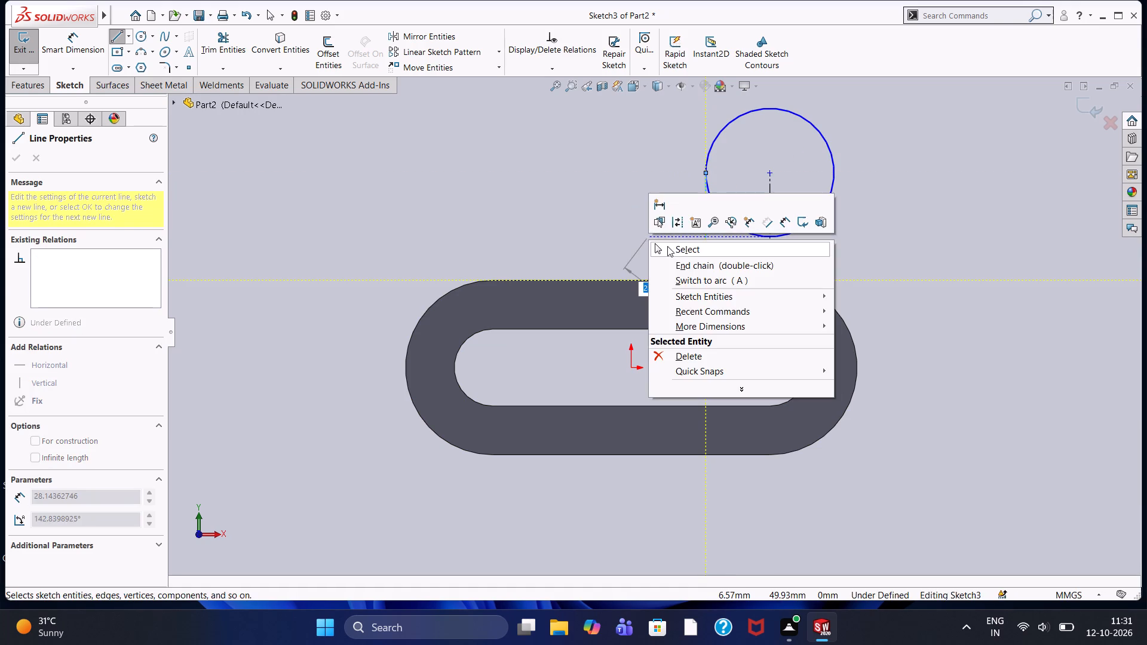
click(670, 246)
Draw a vertical line about 58 mm down from the circle's right quadrant, closing it to the left line with 50 mm horizontal and short vertical lines.
click(111, 40)
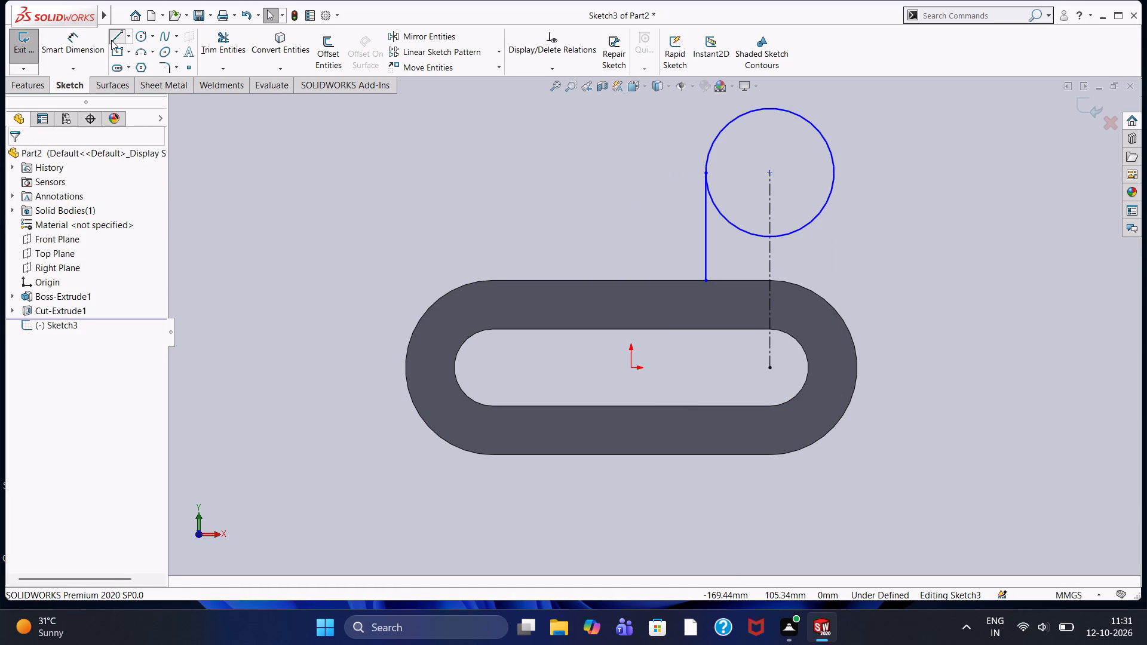
click(835, 173)
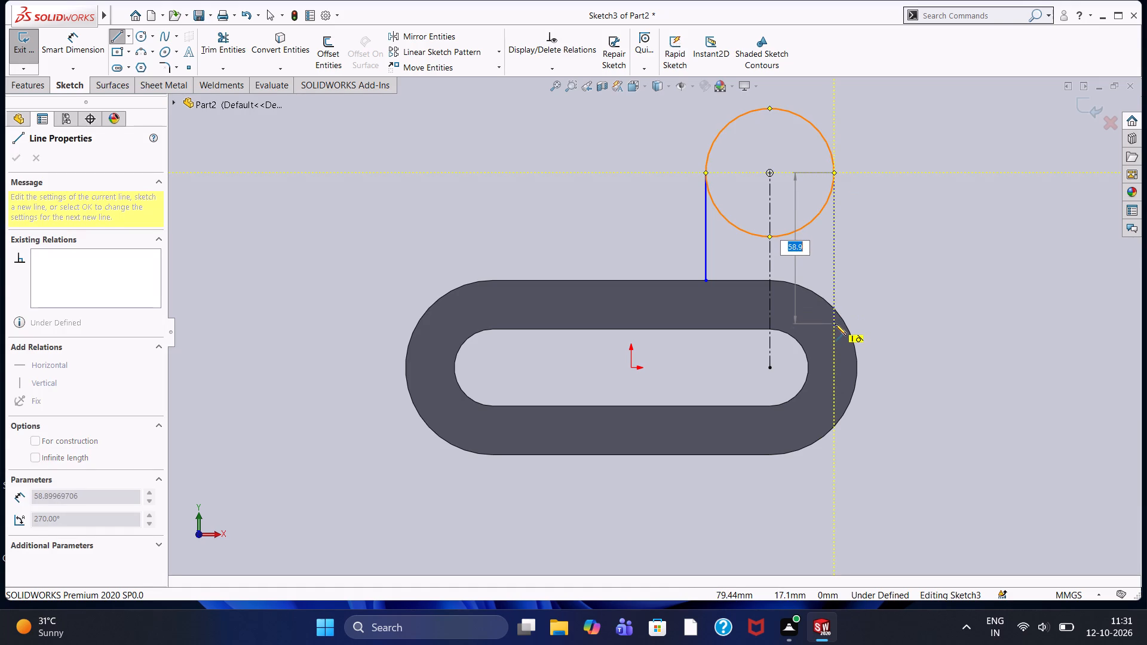
click(835, 321)
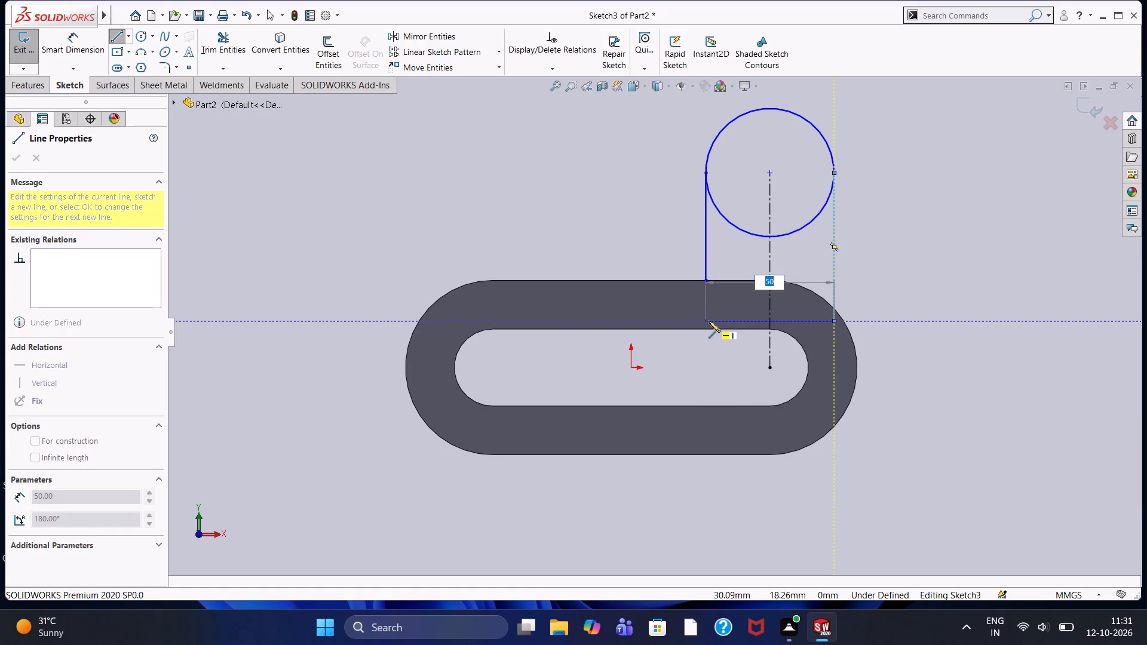
click(709, 321)
click(707, 282)
right_click(655, 238)
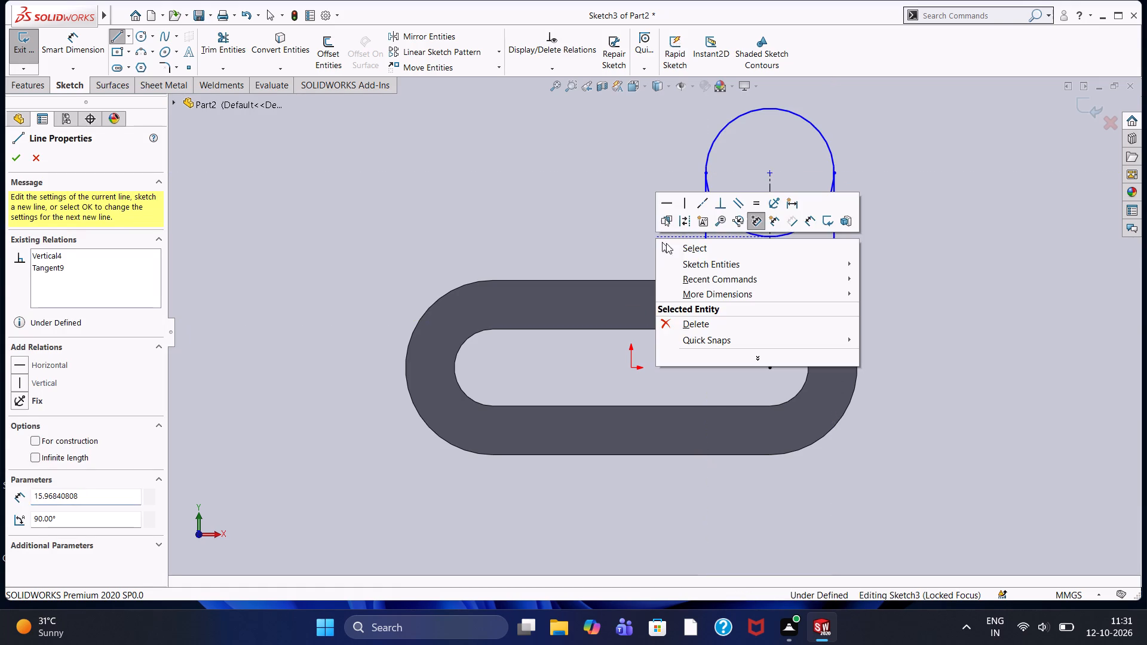
click(674, 245)
Trim away the lower half of the circle to leave a round-topped closed profile.
click(237, 43)
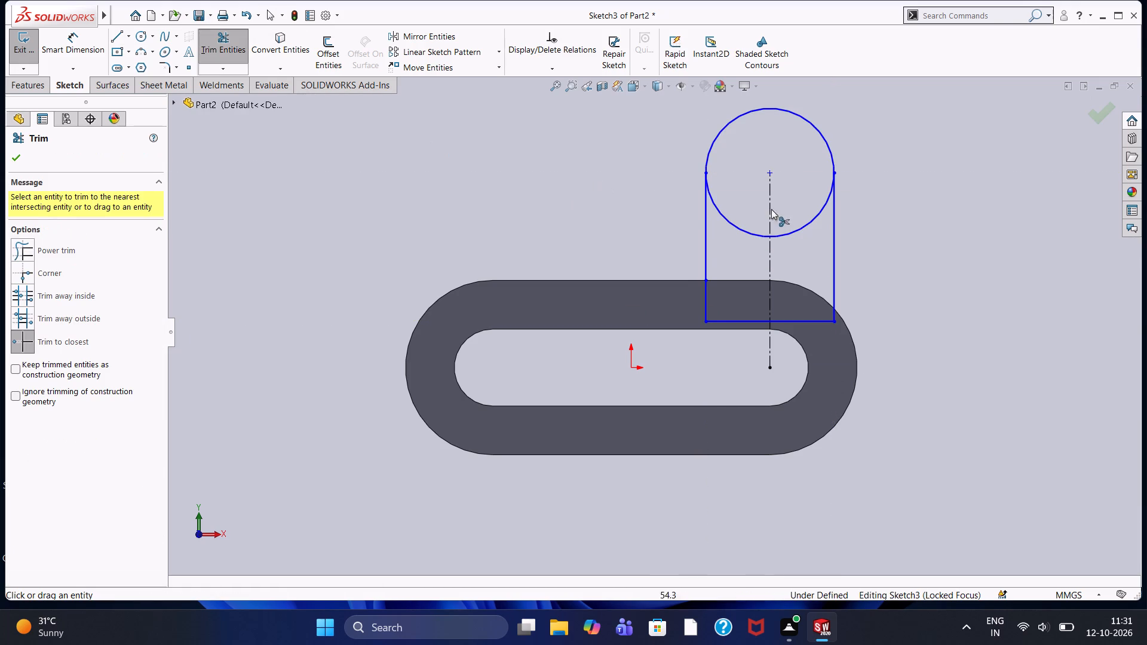
click(736, 225)
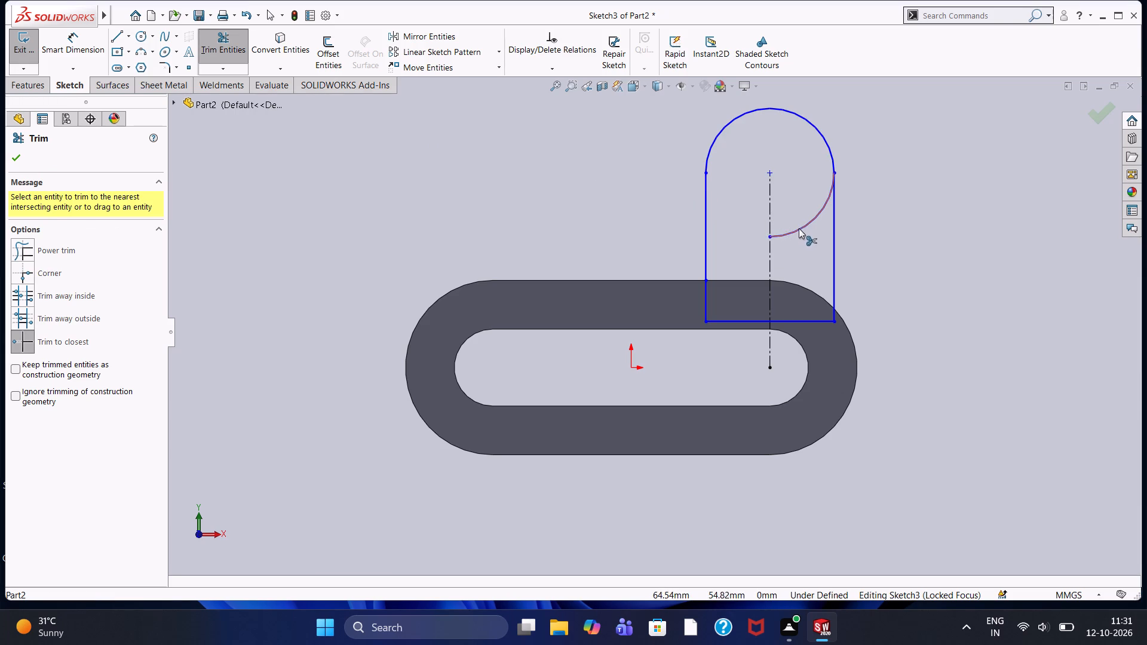
click(801, 229)
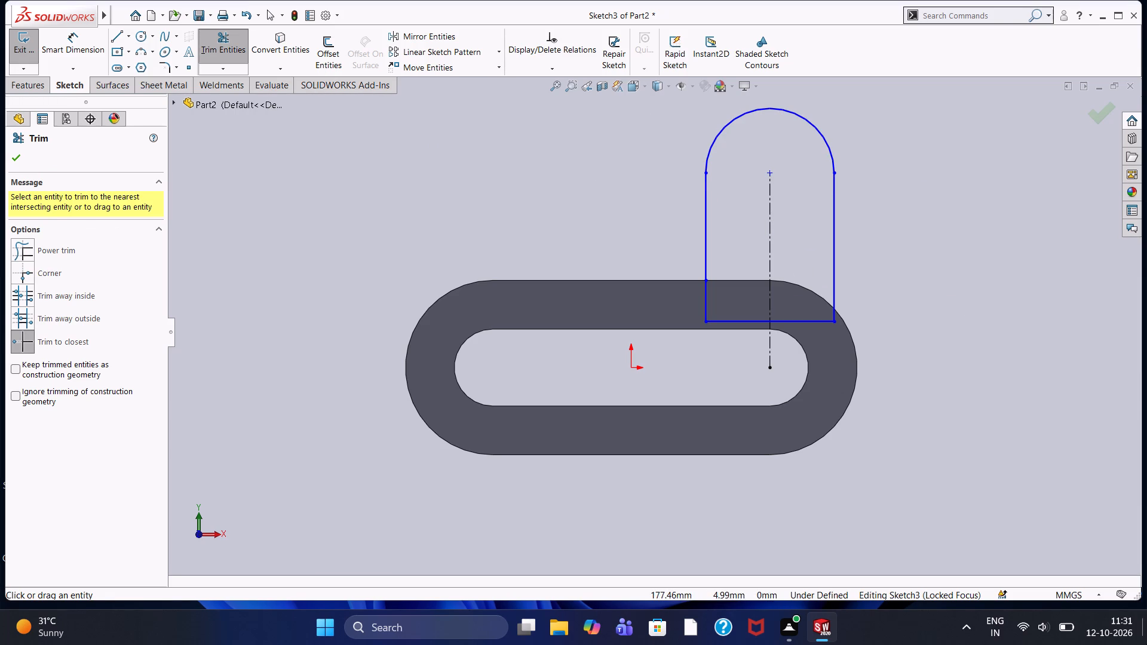
click(16, 158)
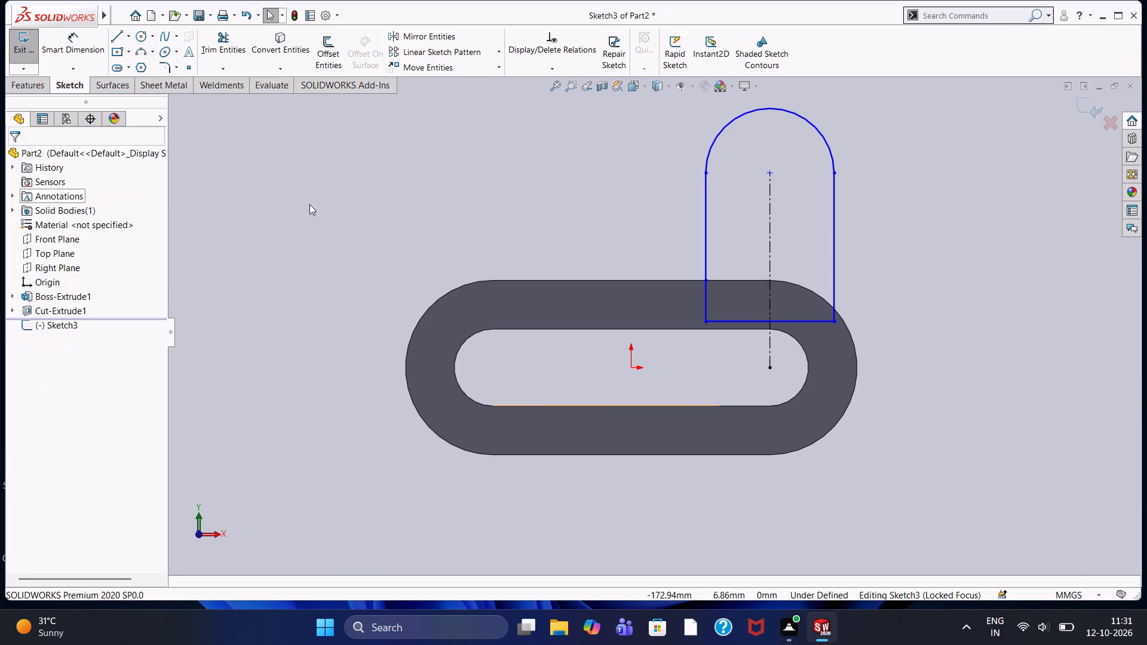
Extrude the round-topped profile as a Blind boss 34 mm deep, merged with the slotted body.
click(26, 79)
click(30, 85)
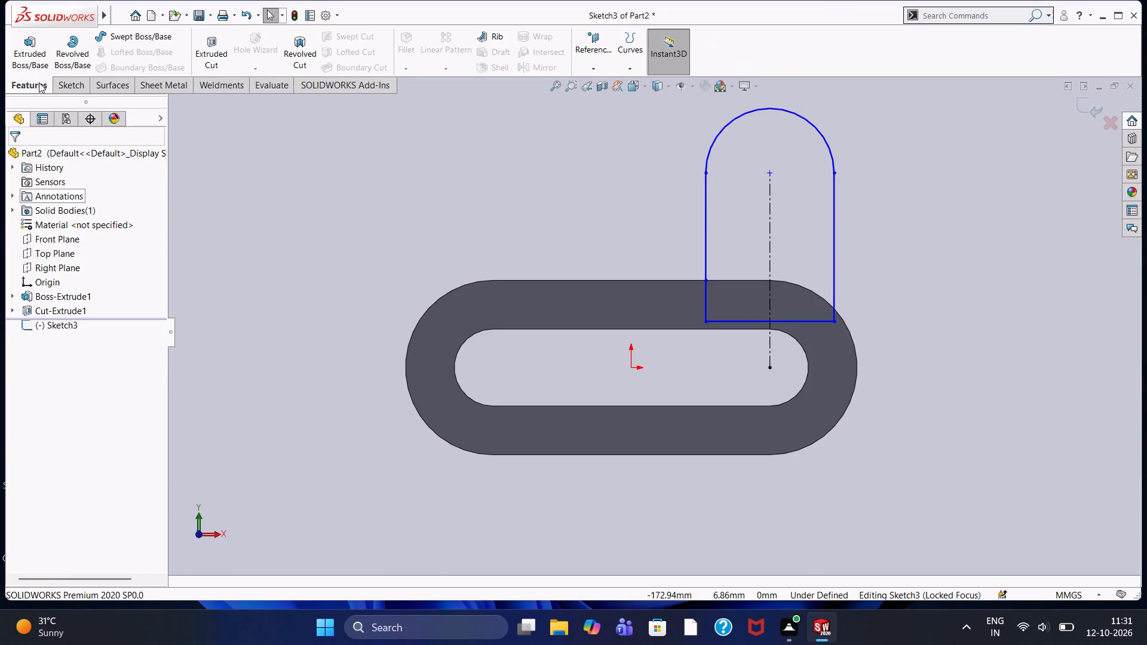
click(29, 51)
middle_drag(610, 197, 554, 225)
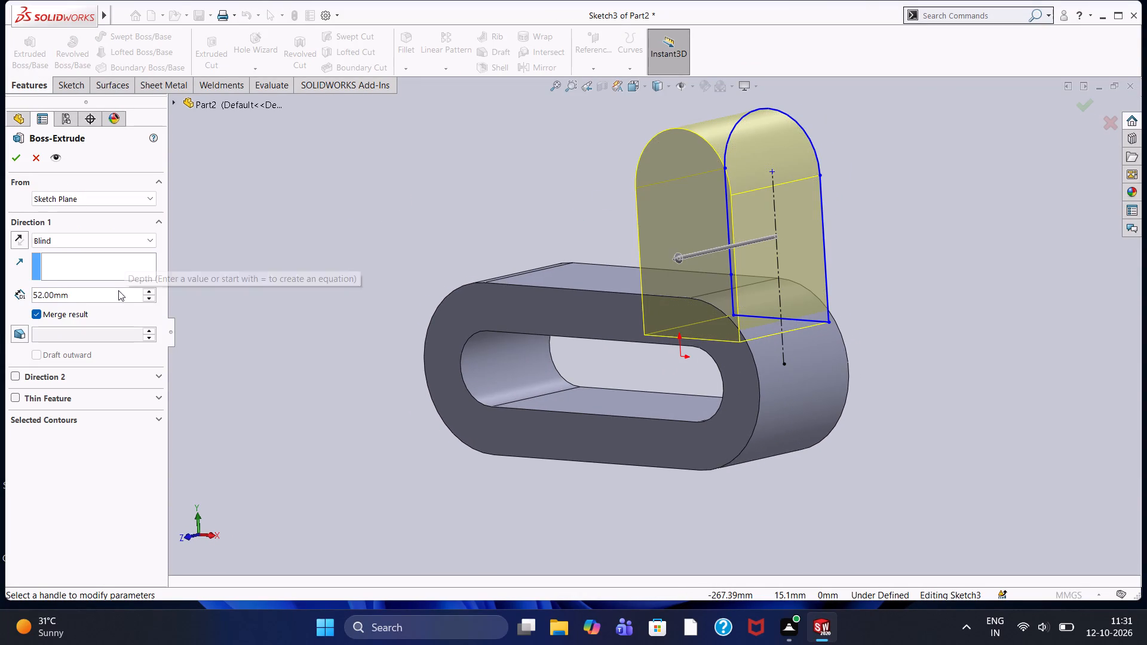
drag(118, 294, 0, 332)
text(34)
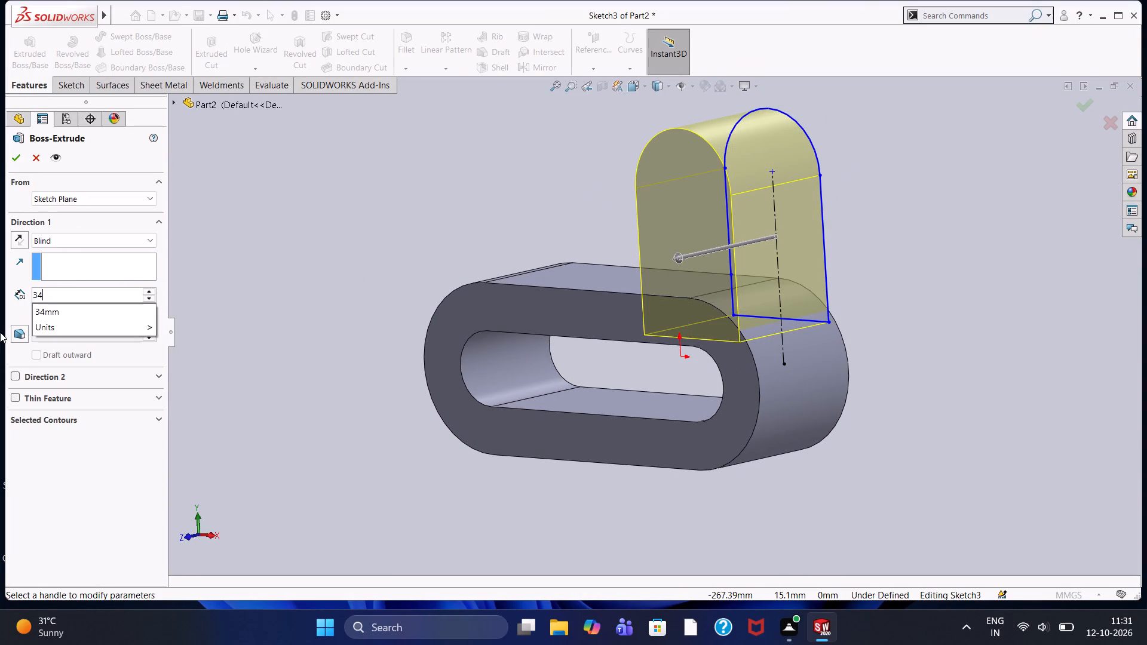
key(Return)
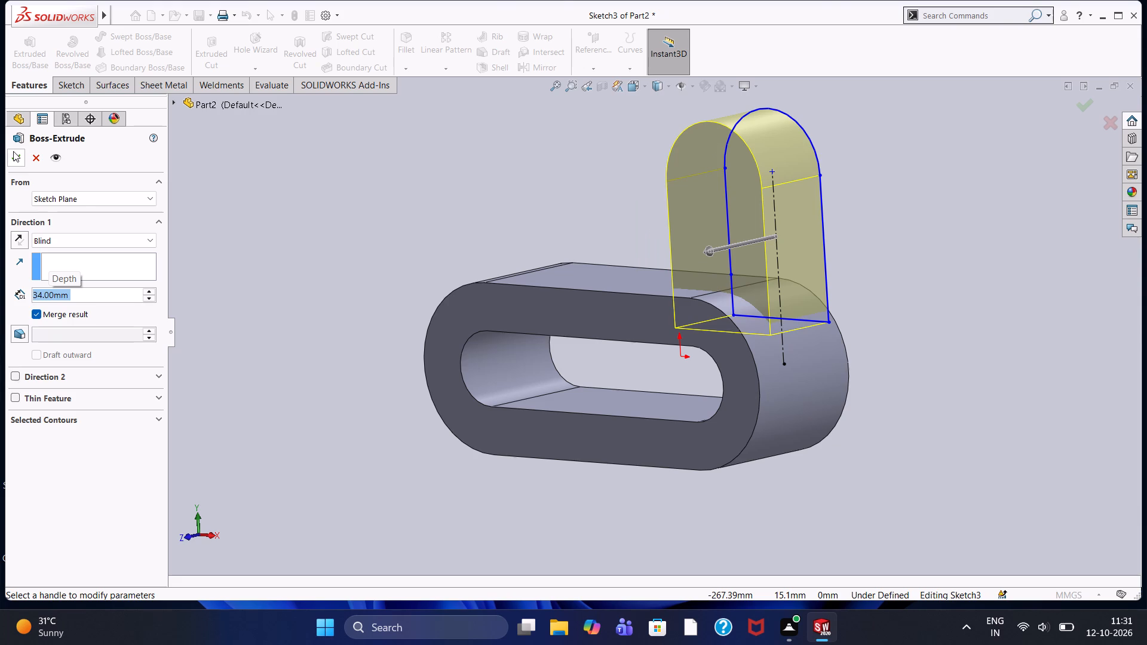
click(15, 152)
click(380, 201)
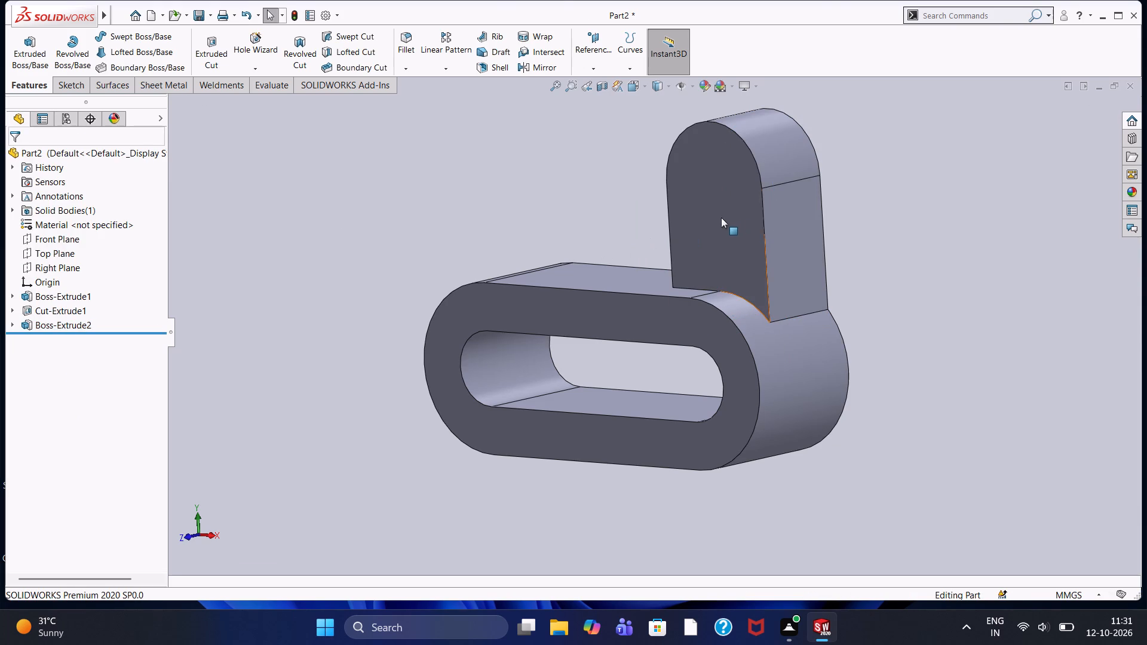
Open a new sketch on the front face of the round-topped boss, viewed normal to the face.
click(721, 217)
click(775, 182)
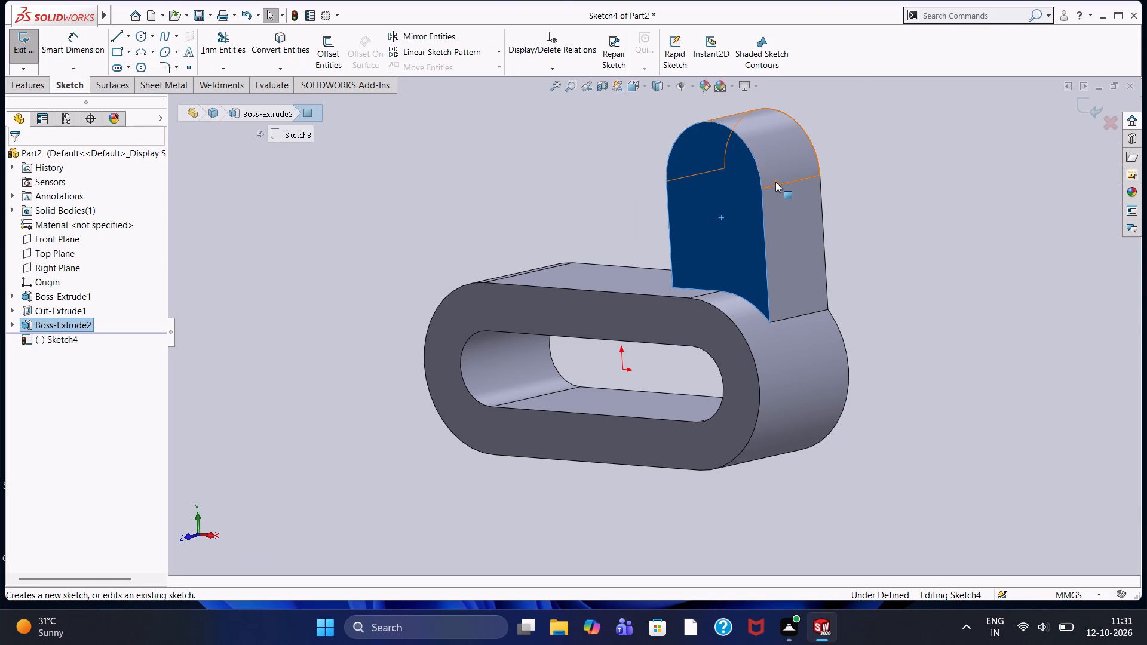
key(ctrl+8)
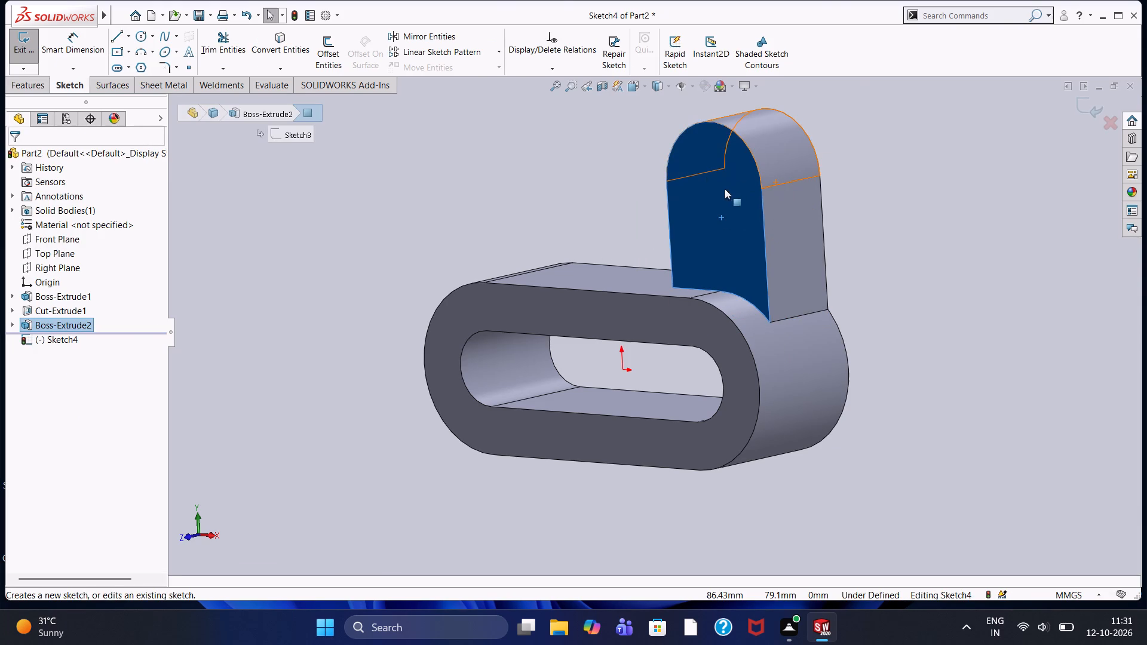
click(581, 179)
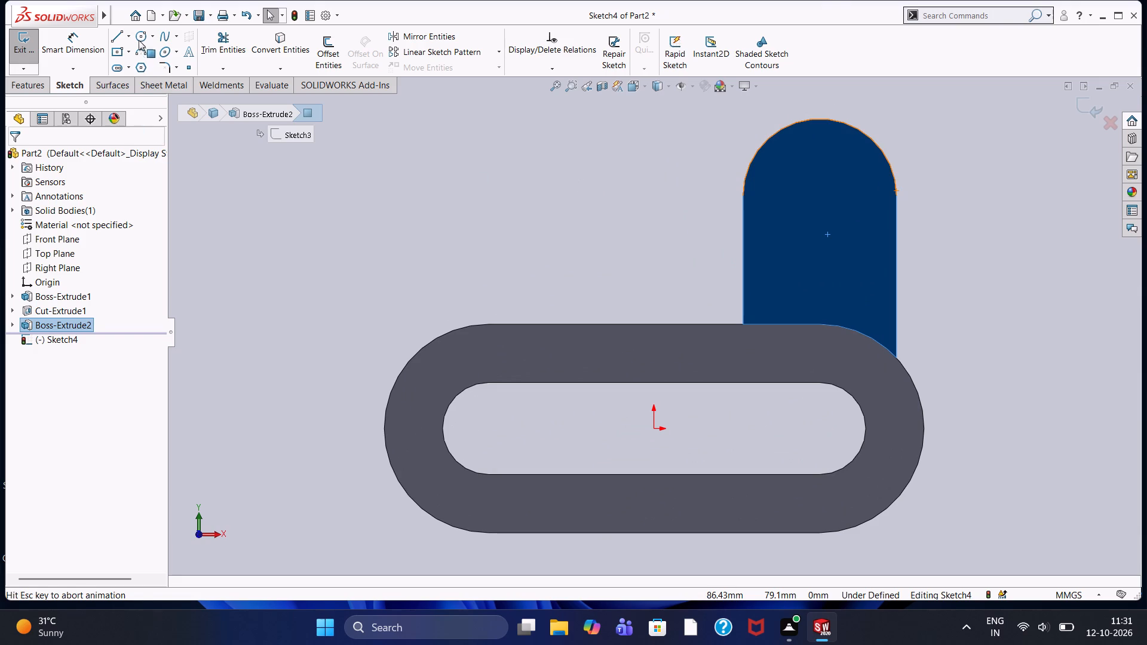
Draw an 8 mm diameter circle concentric with the boss's rounded top.
click(138, 38)
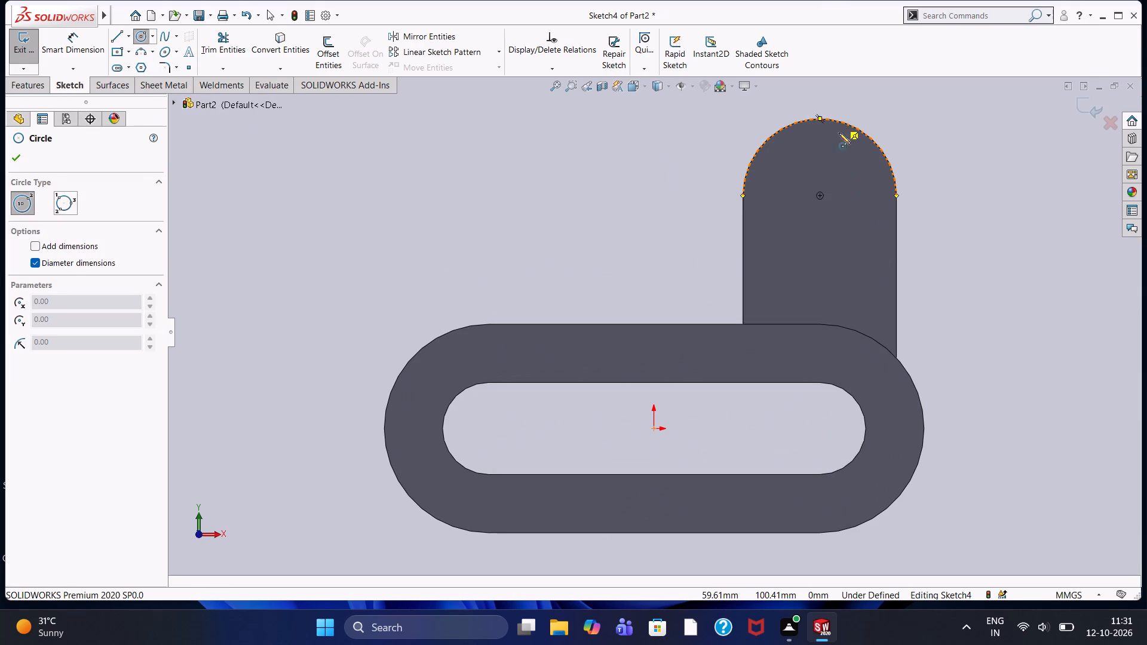
click(820, 197)
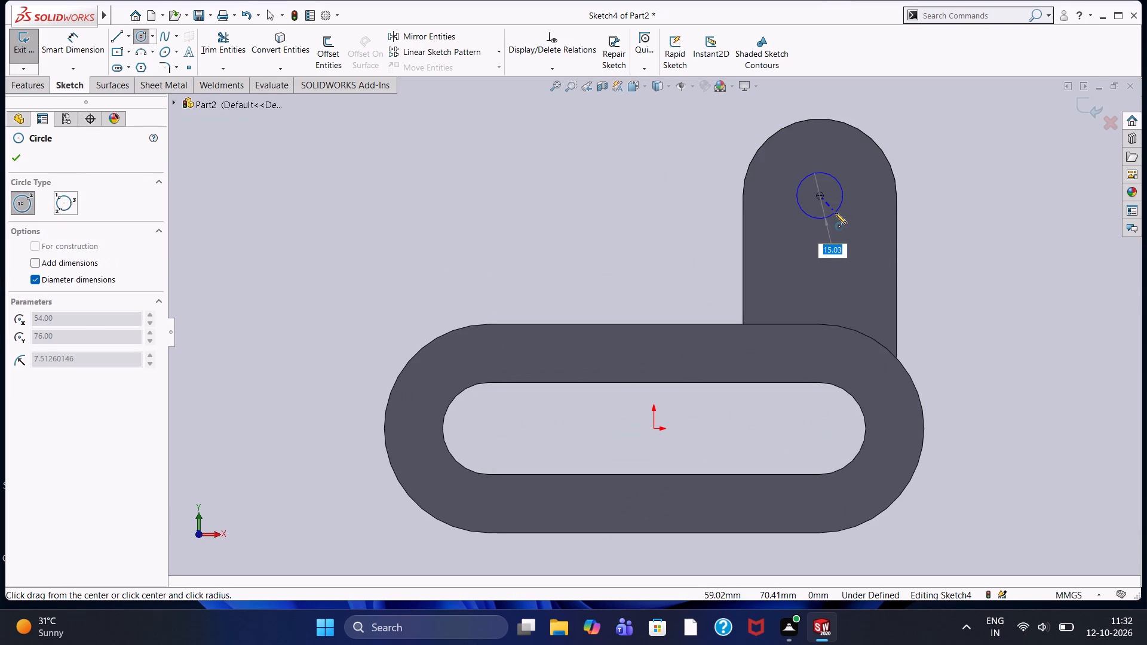
key(1)
key(8)
key(Return)
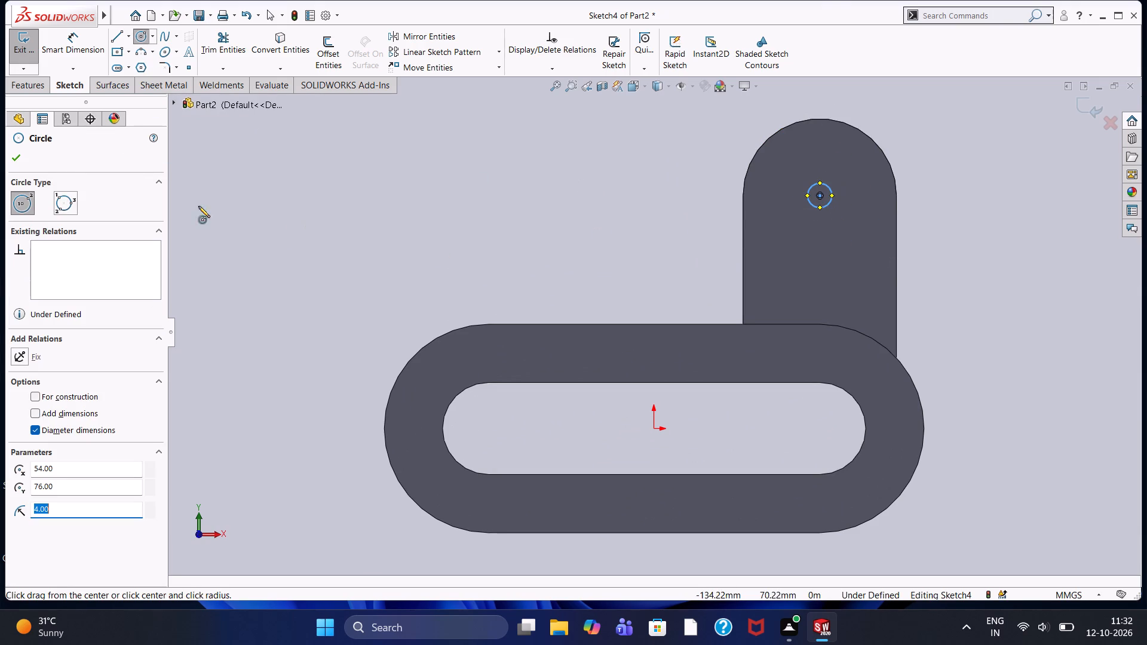
click(14, 158)
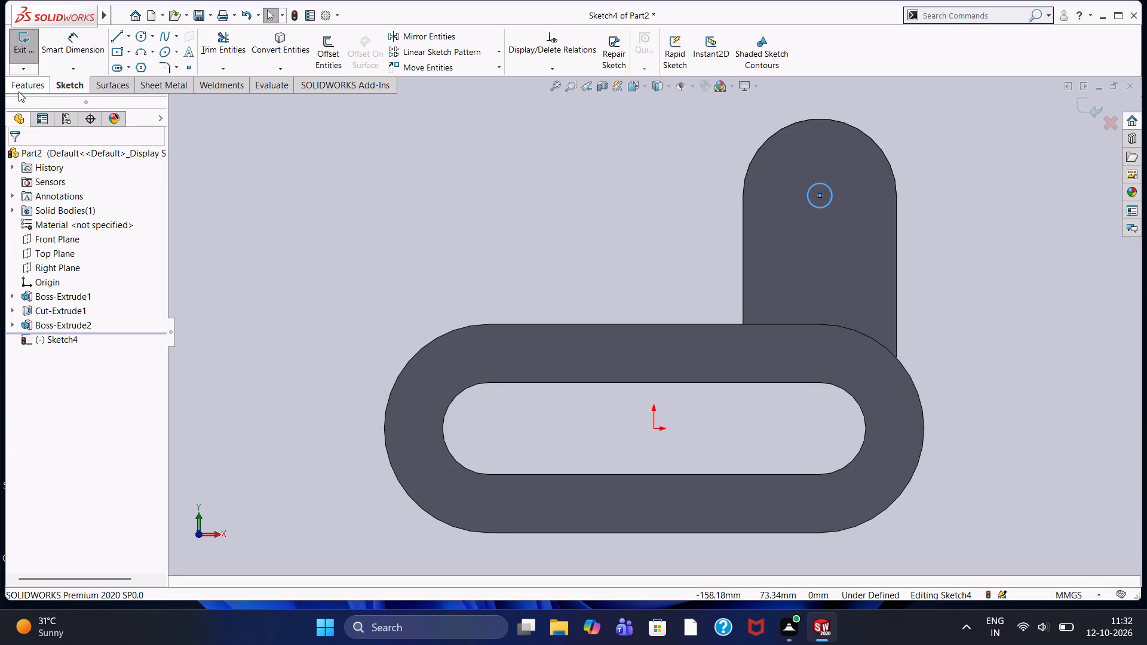
Cut the circle through the boss with a Blind extruded cut 34 mm deep.
click(20, 90)
click(201, 49)
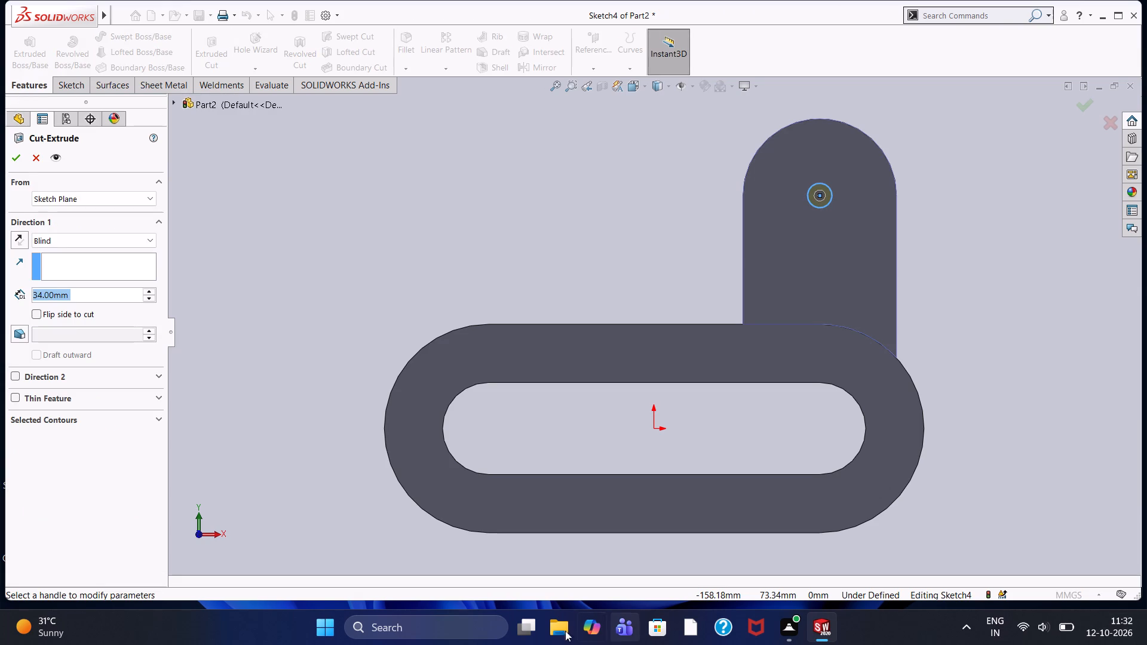
click(19, 158)
click(450, 233)
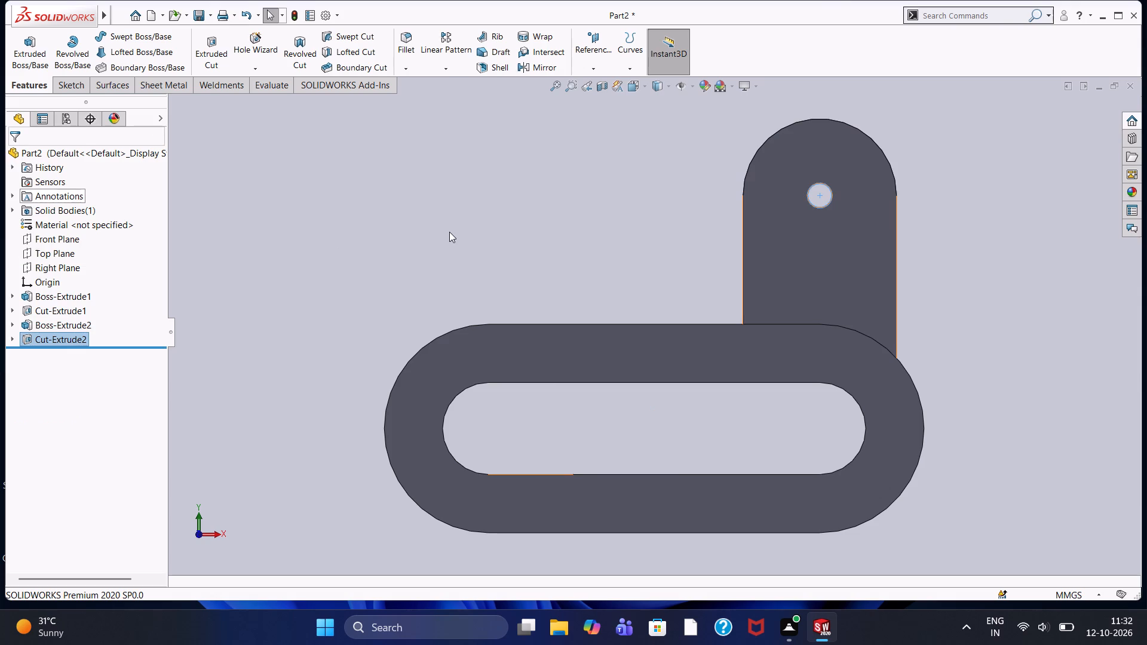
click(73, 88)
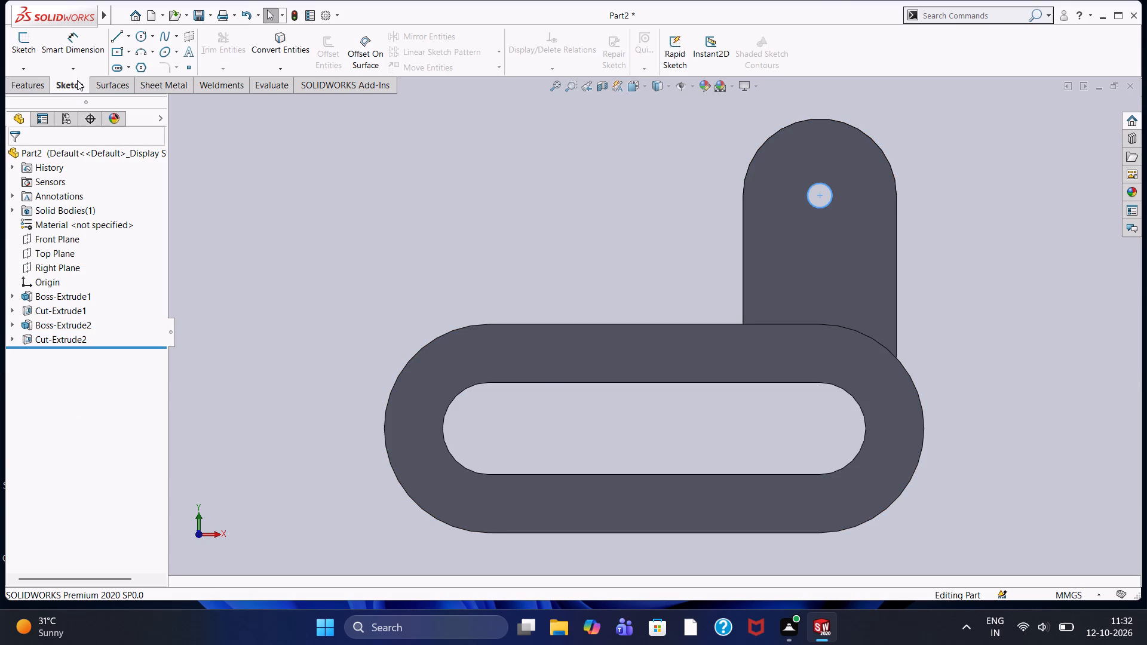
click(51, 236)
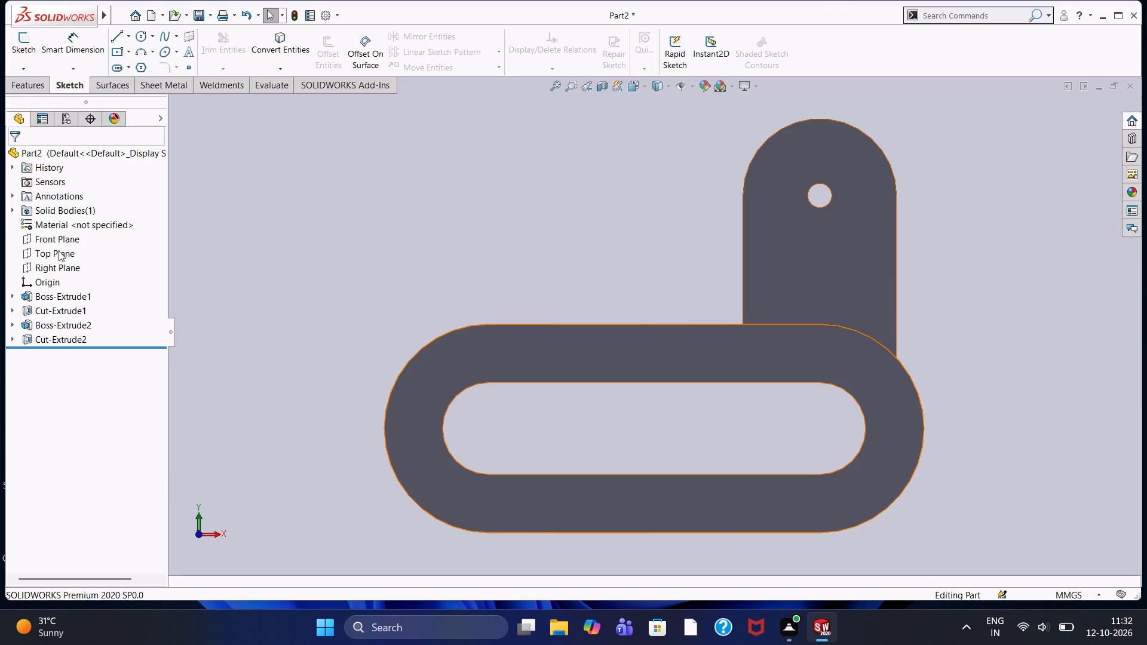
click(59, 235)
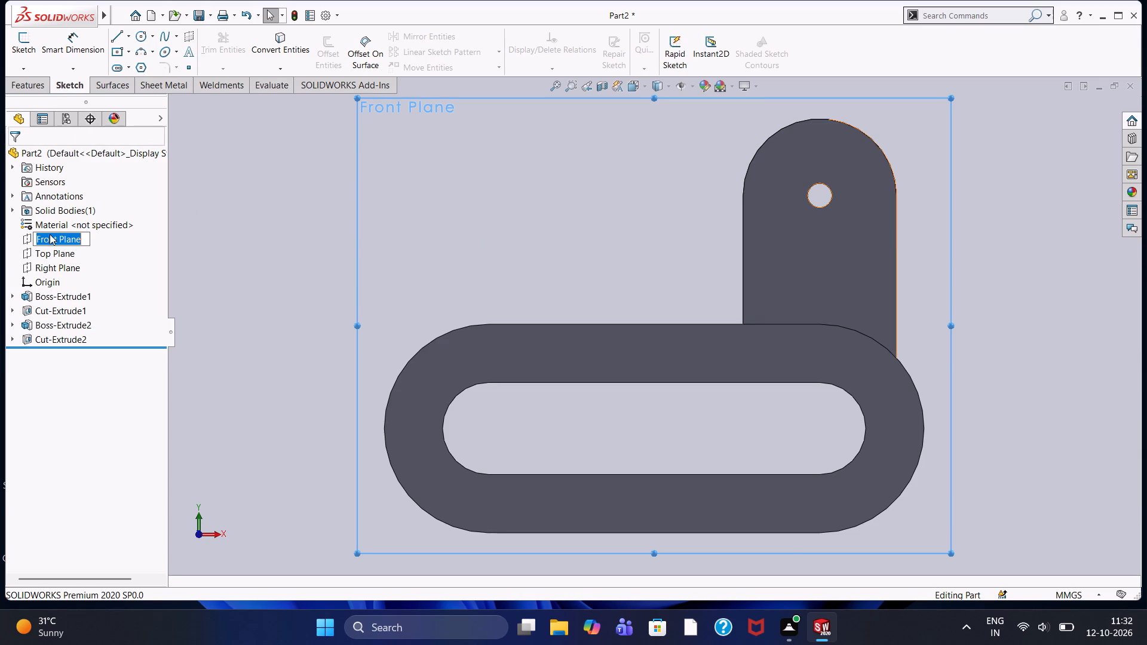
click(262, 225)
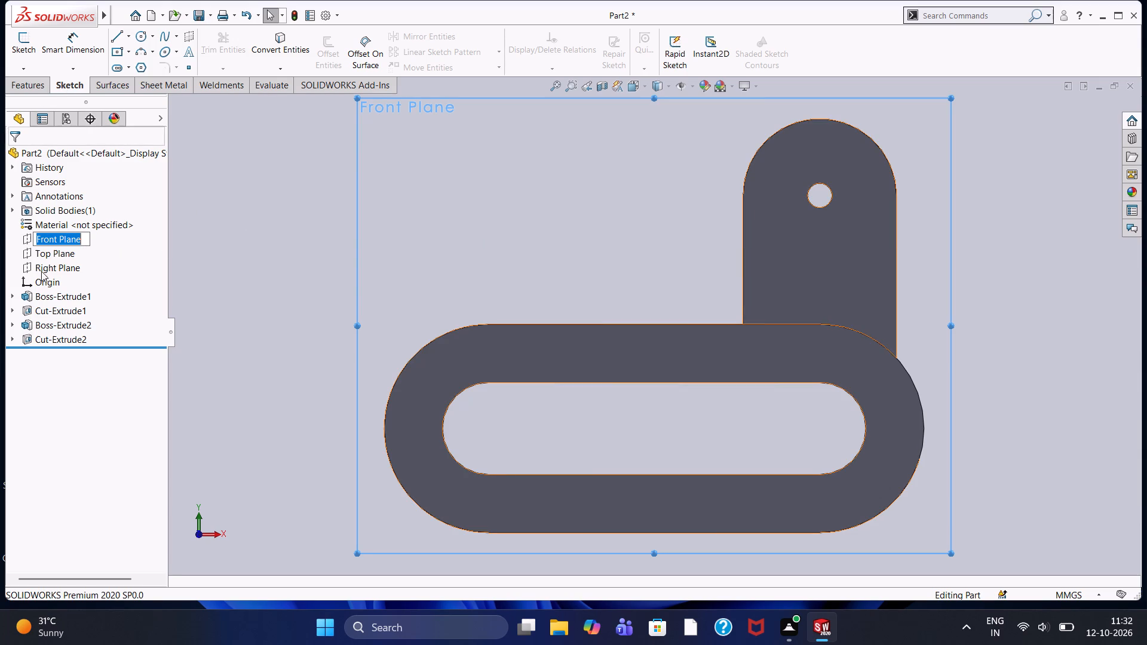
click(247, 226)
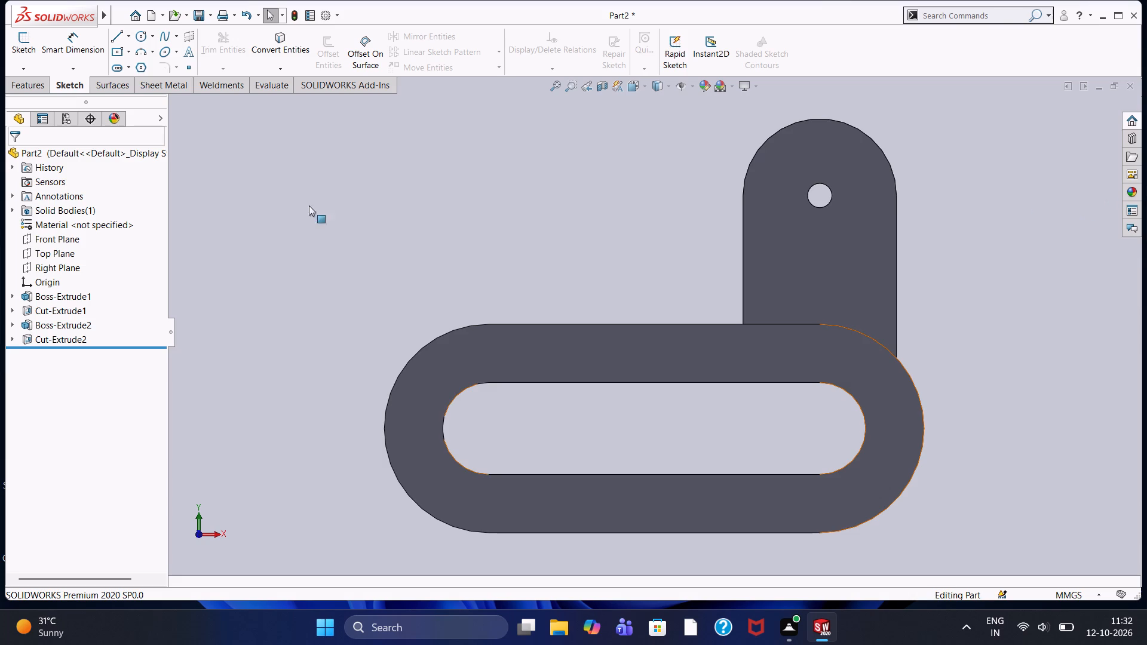
Open a new sketch on the Front Plane.
click(59, 236)
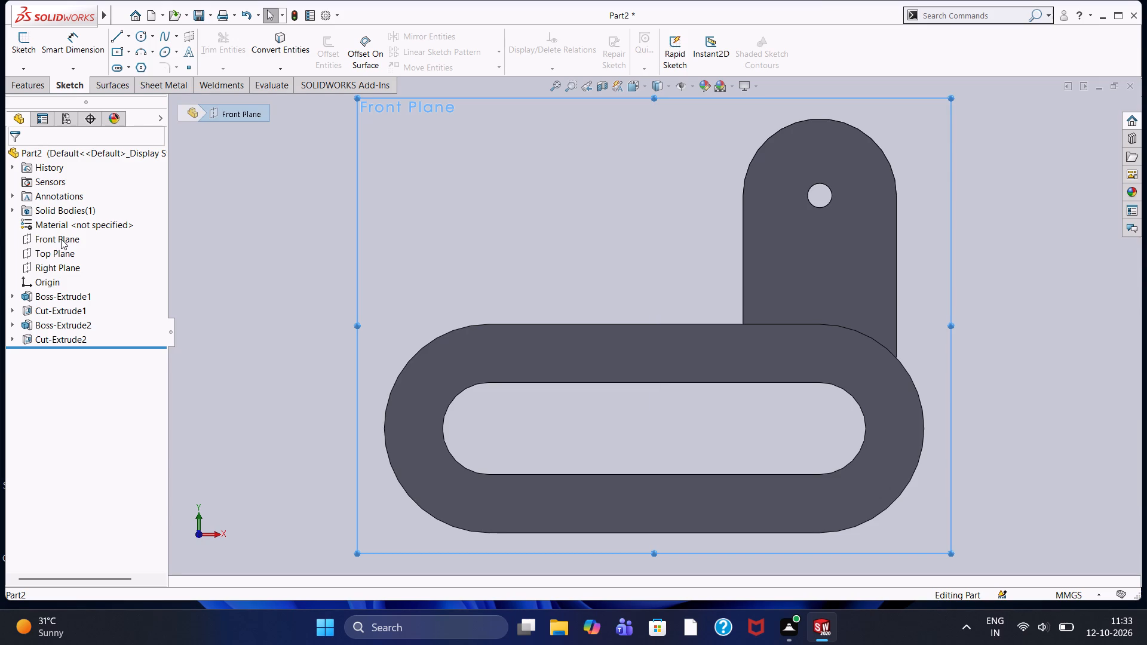
right_click(61, 239)
click(71, 224)
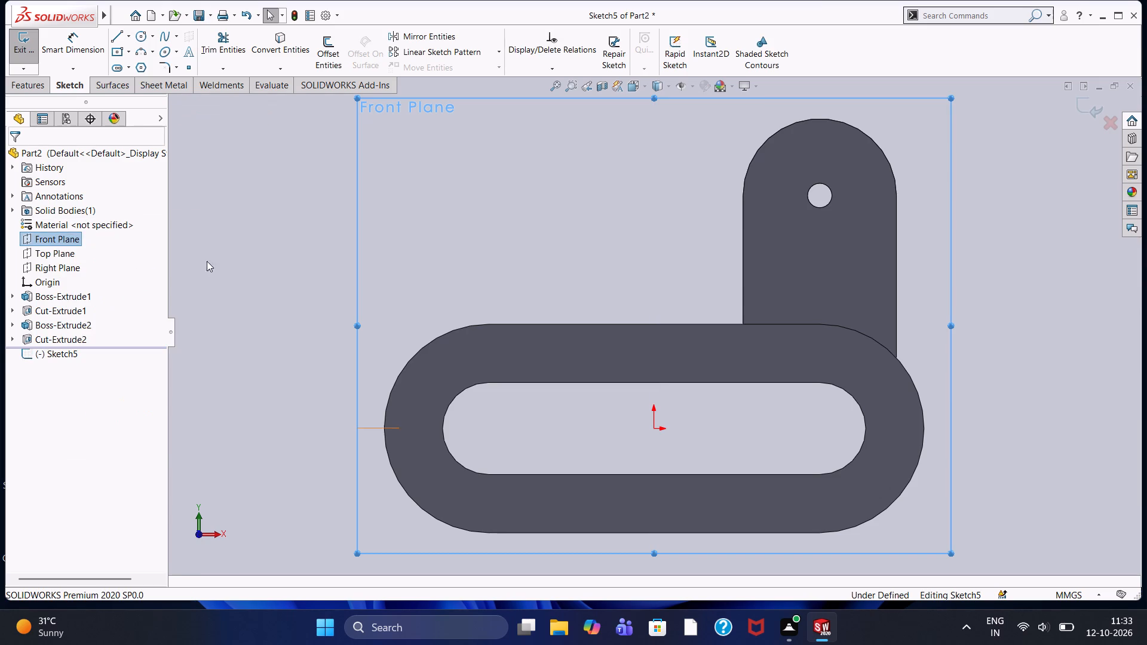
click(259, 229)
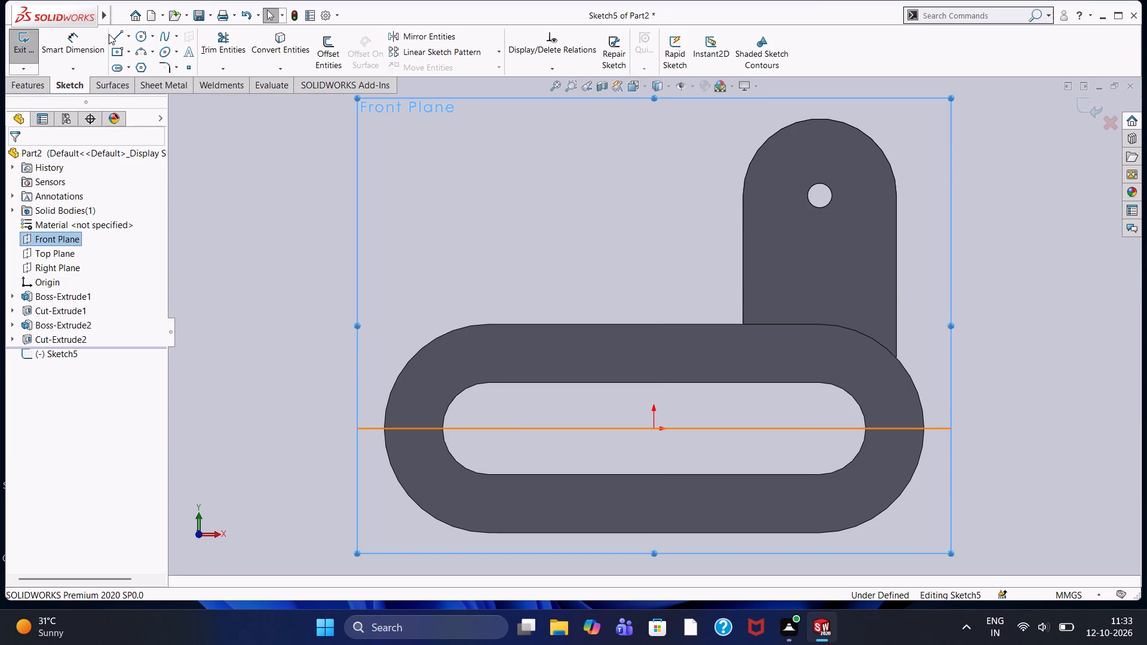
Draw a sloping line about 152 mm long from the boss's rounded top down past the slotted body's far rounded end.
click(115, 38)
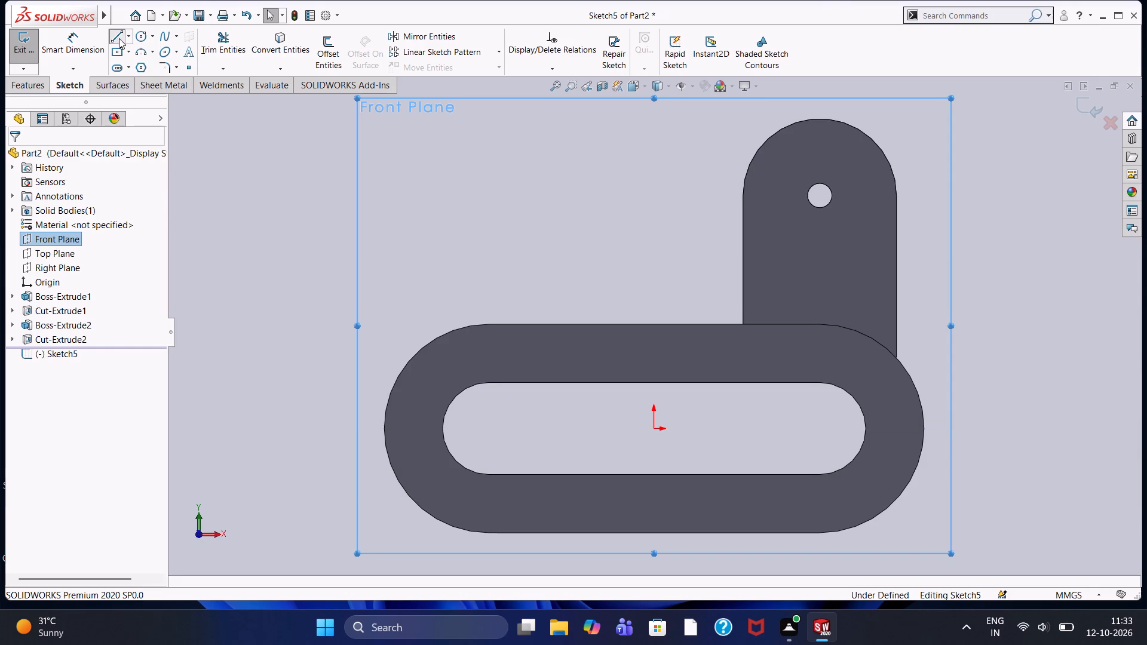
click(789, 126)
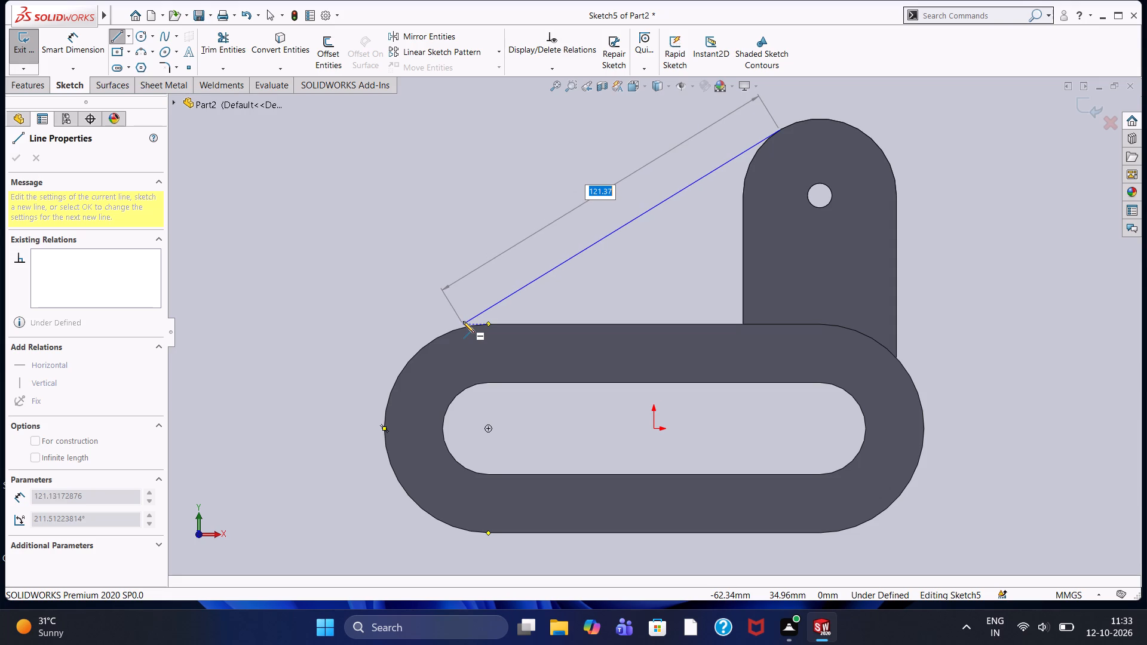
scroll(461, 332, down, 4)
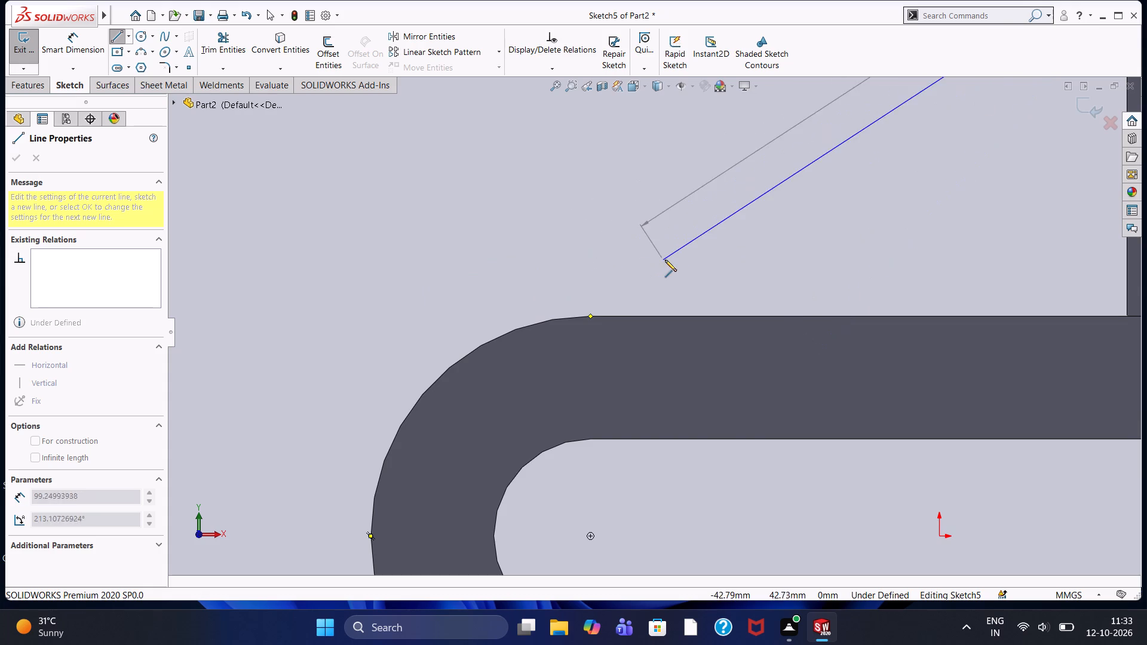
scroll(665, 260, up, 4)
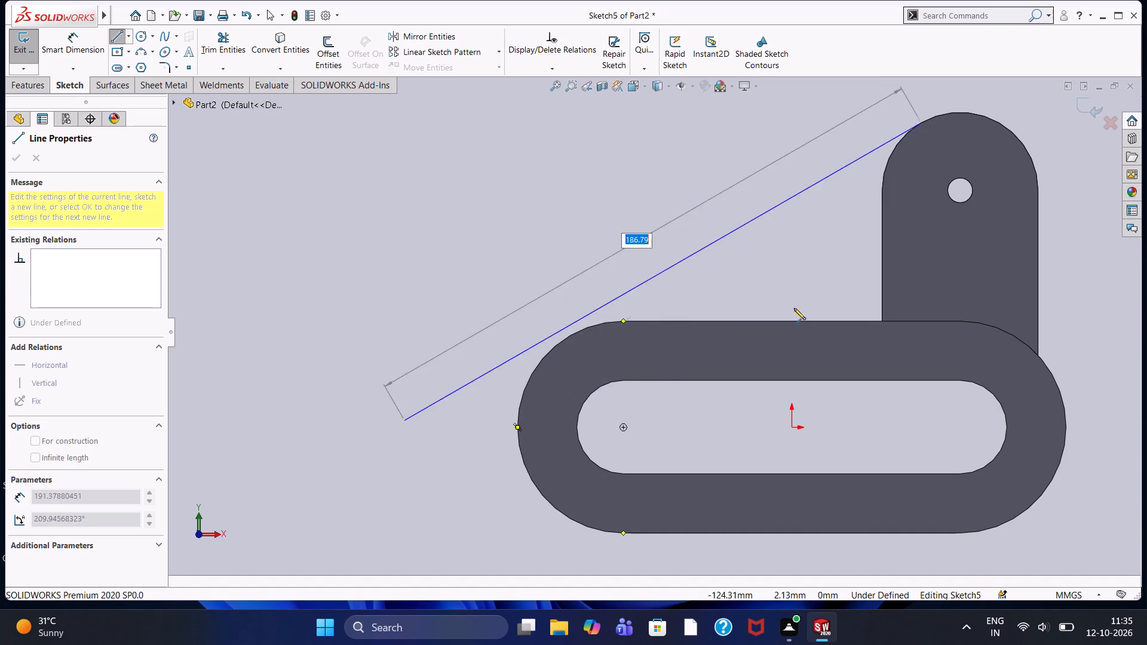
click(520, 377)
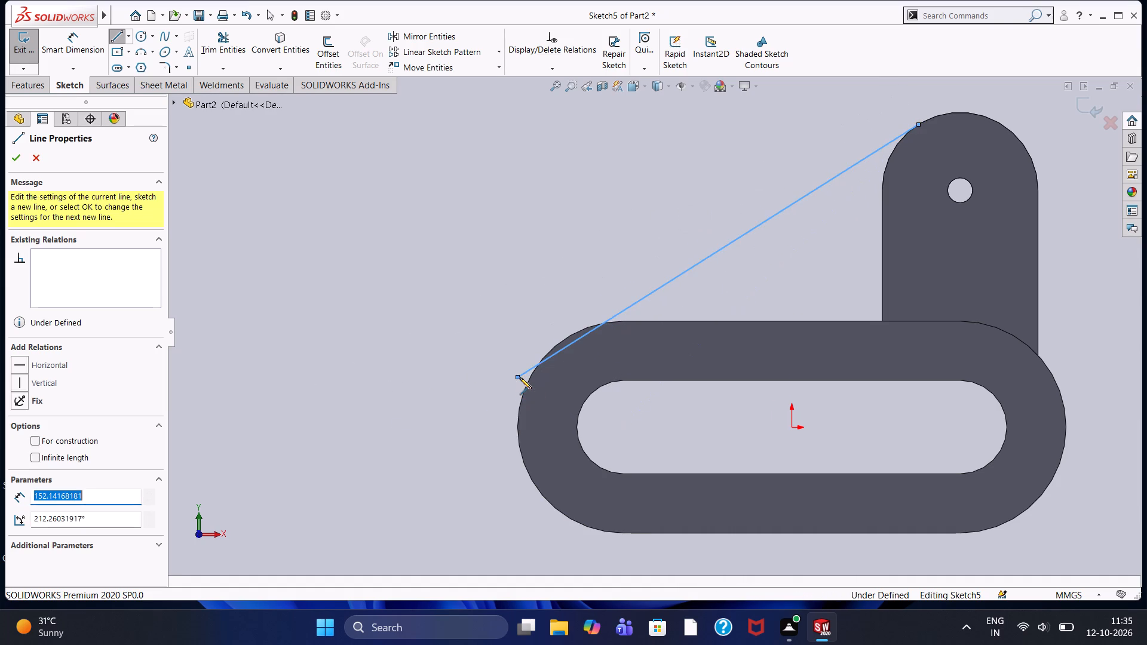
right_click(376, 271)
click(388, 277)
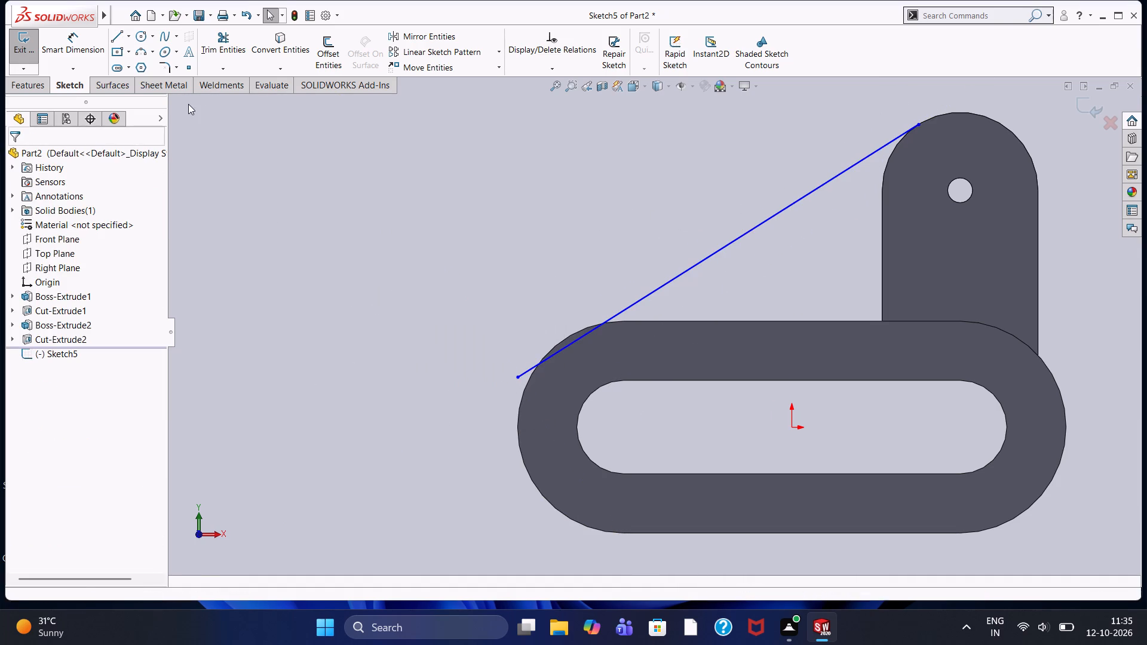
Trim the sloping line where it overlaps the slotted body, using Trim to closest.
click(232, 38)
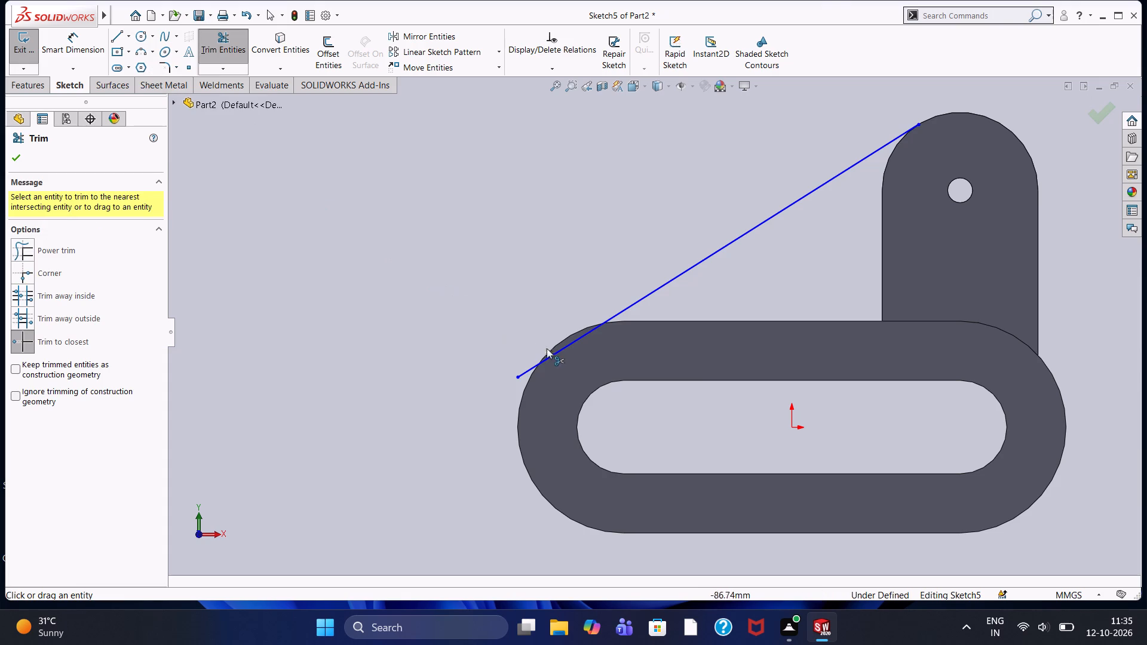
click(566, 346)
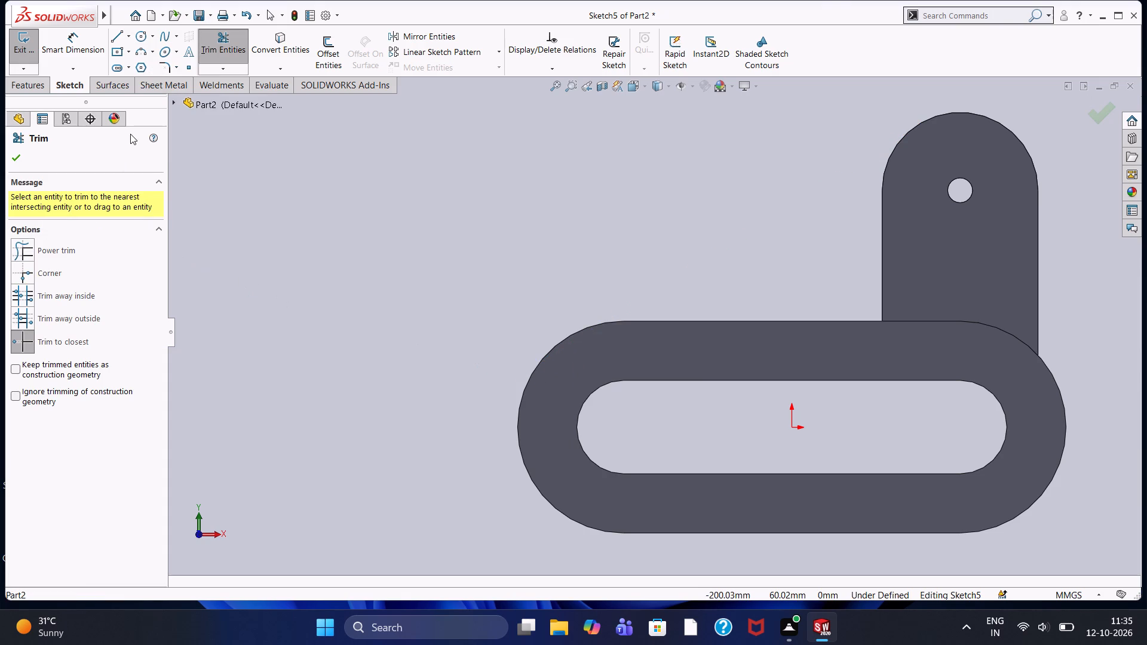
Draw a sloping line about 132 mm long from the slotted body's far rounded end to the boss's rounded top.
click(117, 37)
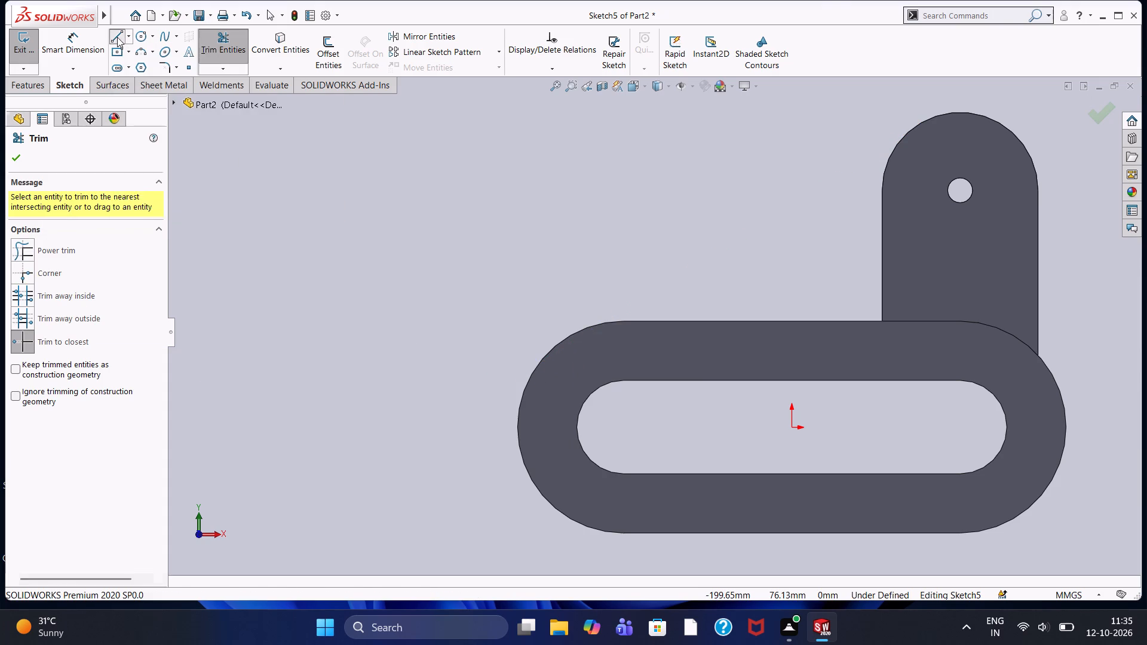
click(569, 335)
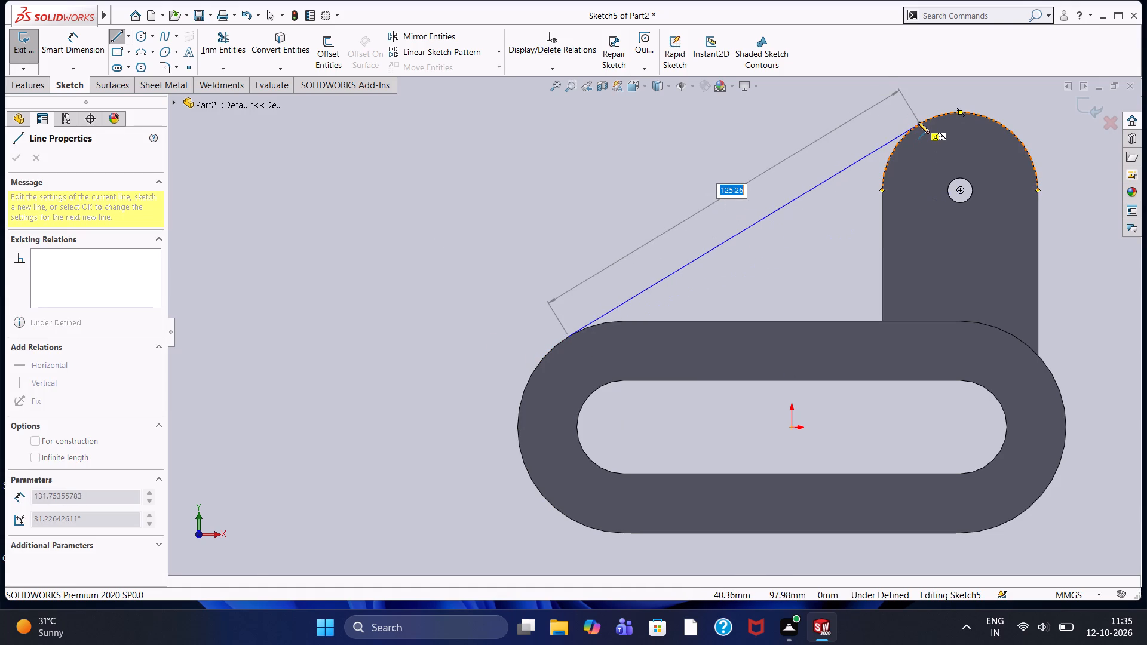
click(918, 122)
right_click(578, 121)
click(599, 131)
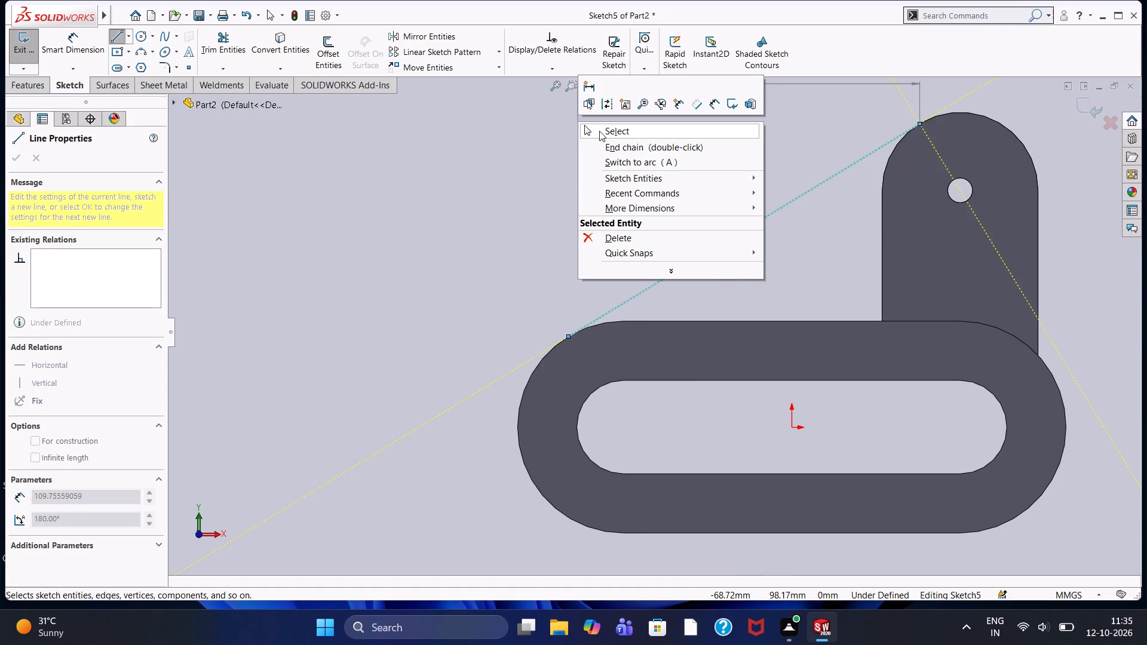
Create a 10 mm thick rib from the sloping line, with the thickness on the first side and extruded parallel to the sketch.
click(25, 84)
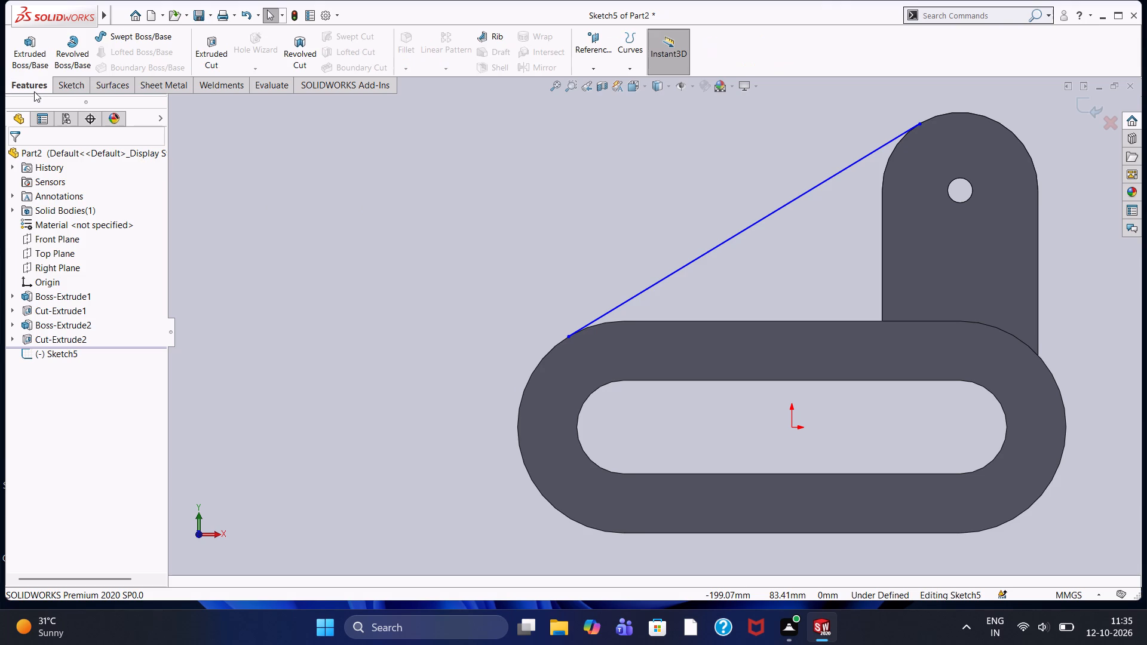
click(487, 39)
middle_drag(357, 207, 382, 226)
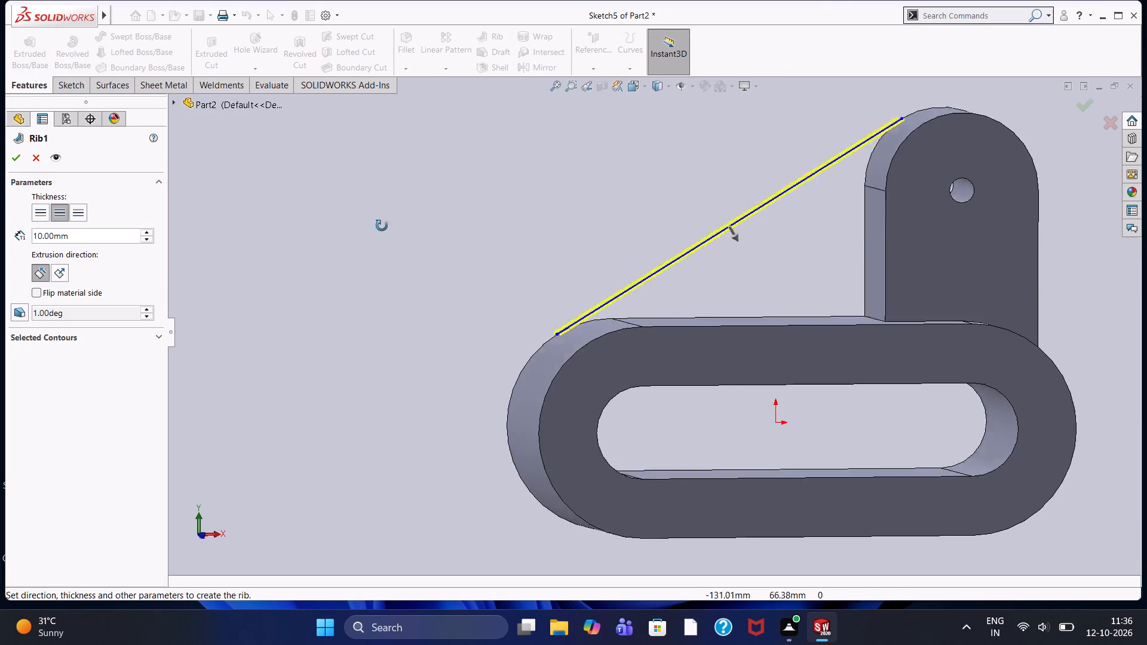
middle_drag(382, 226, 424, 289)
click(76, 213)
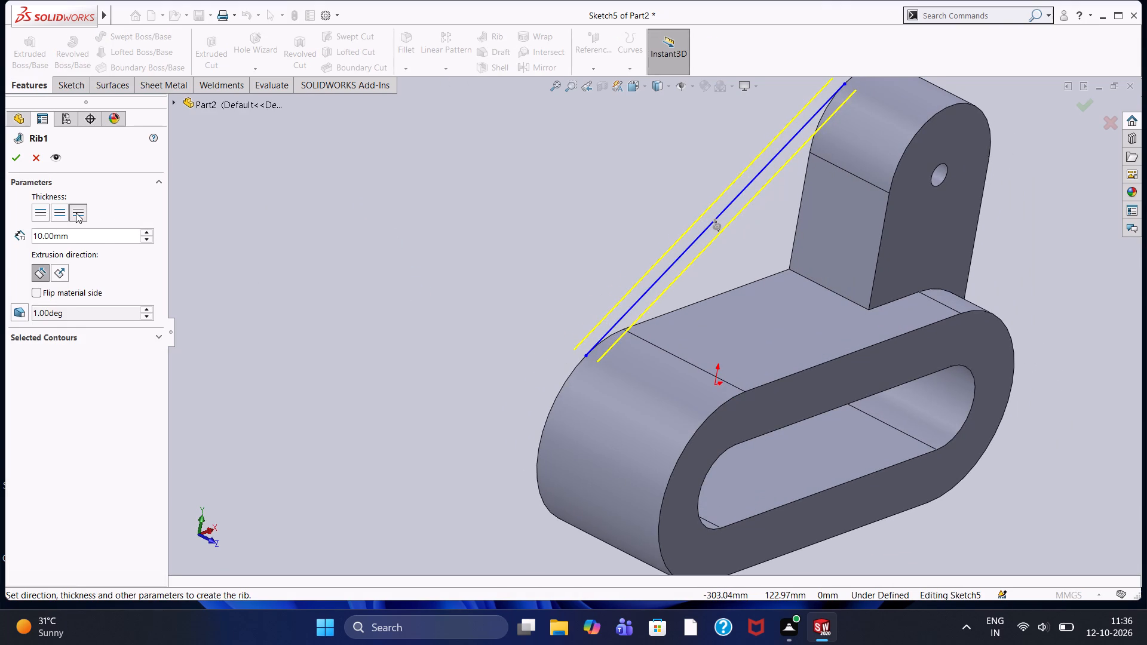
click(35, 213)
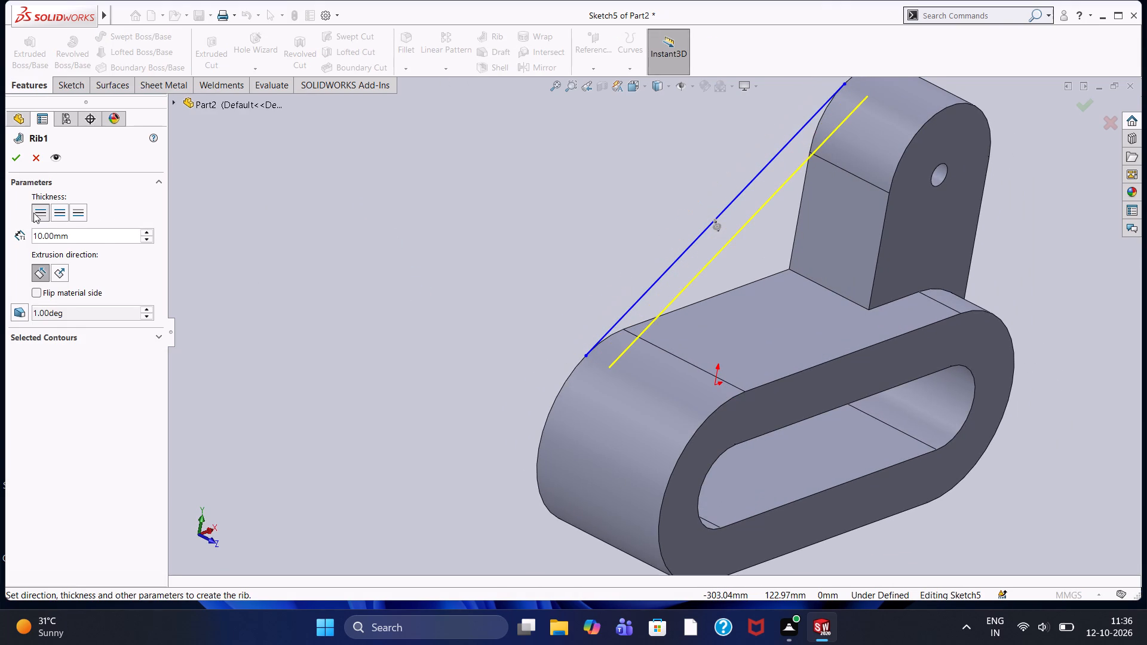
click(16, 158)
click(433, 308)
Fillet the inner edge where the boss's vertical side meets the slotted body's top face with a 15 mm radius.
middle_drag(430, 290, 366, 239)
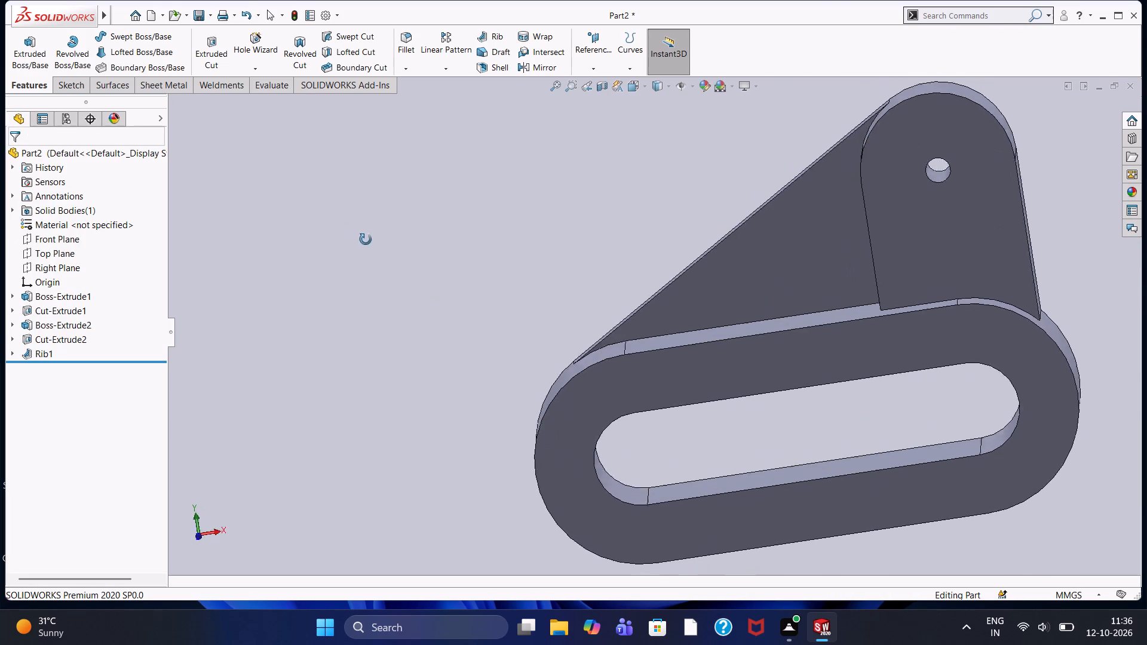
middle_drag(366, 239, 382, 257)
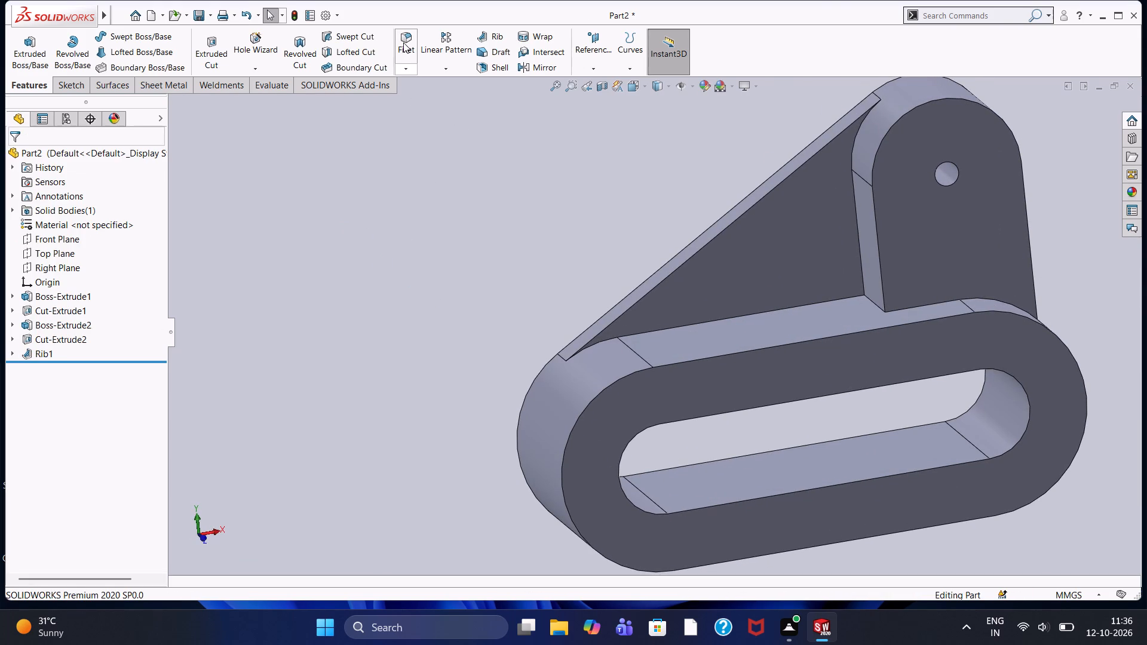
click(403, 42)
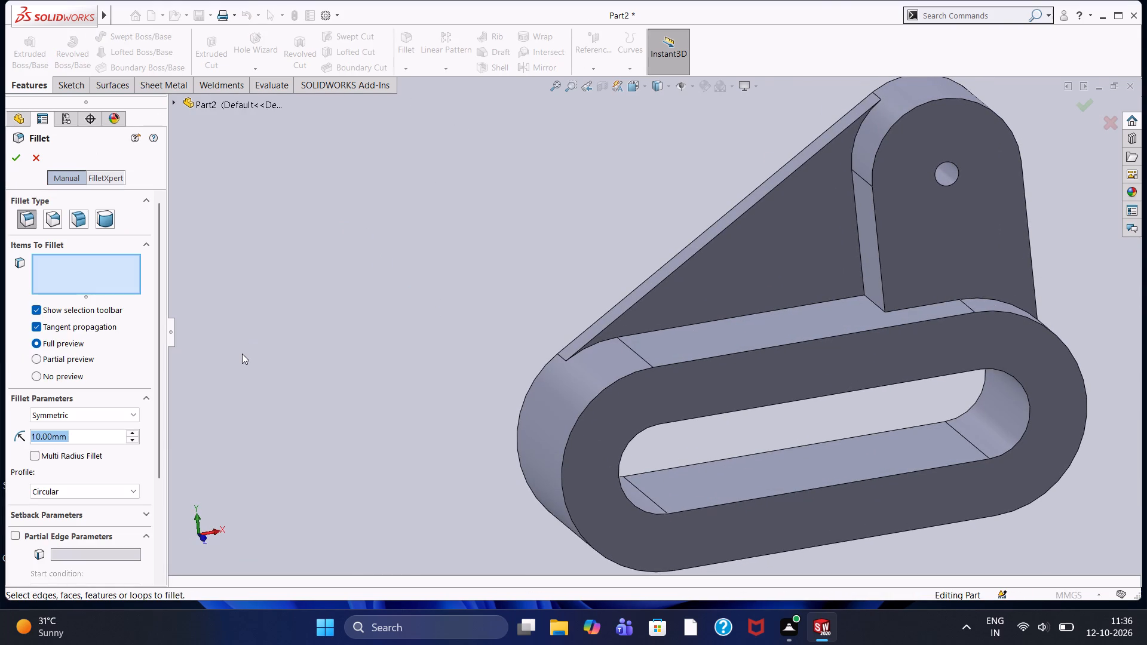
text(15)
key(Return)
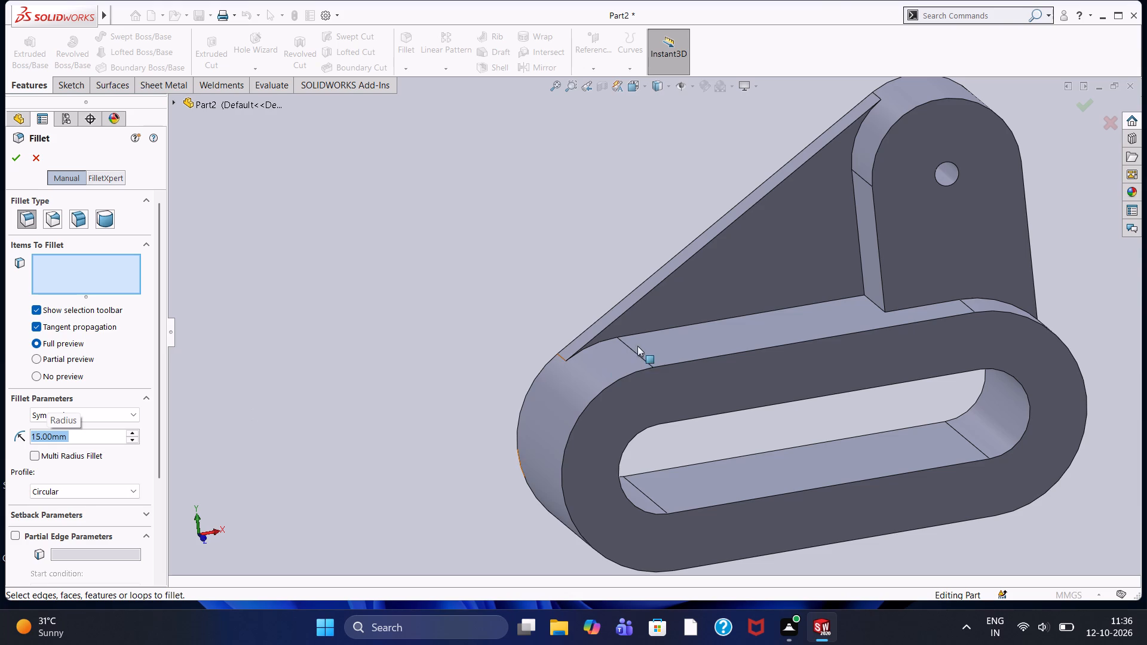
click(873, 305)
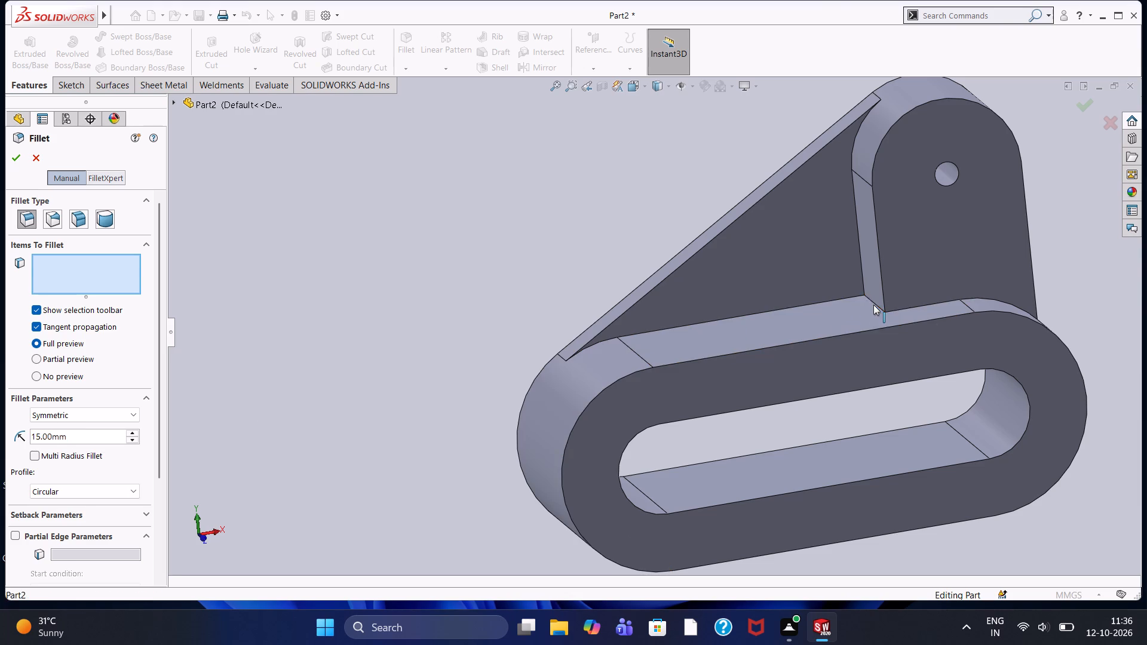
click(16, 158)
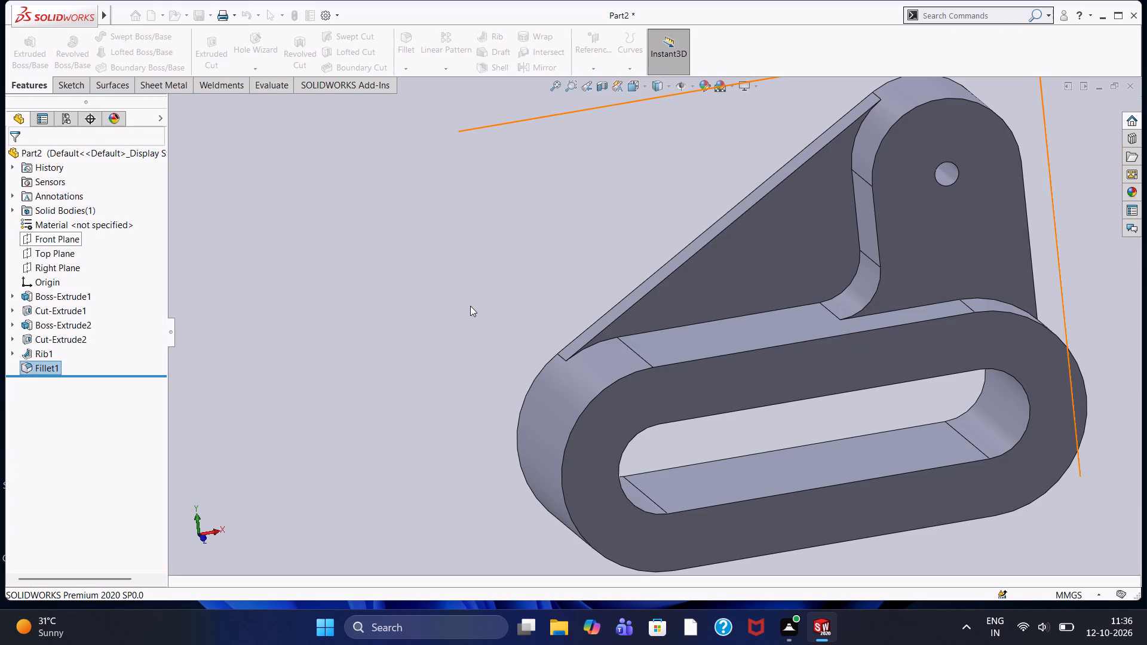
Save the part on the Desktop as "Slotted Link Bracket with Pivot Boss.SLDPRT", shown in isometric view.
key(ctrl+7)
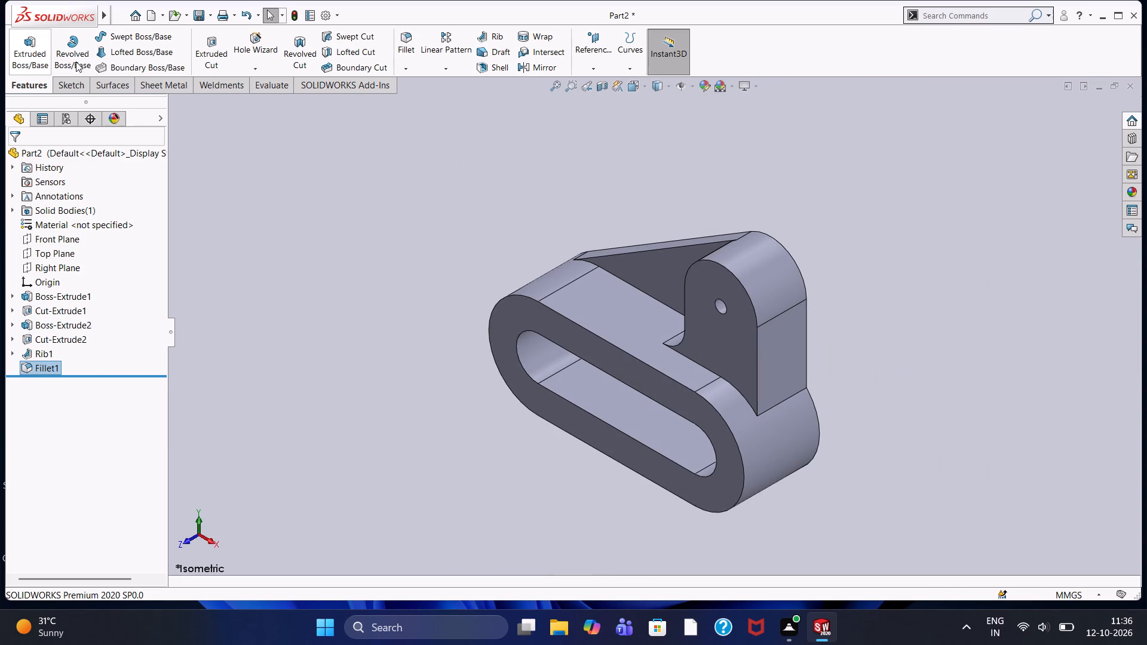
key(ctrl+s)
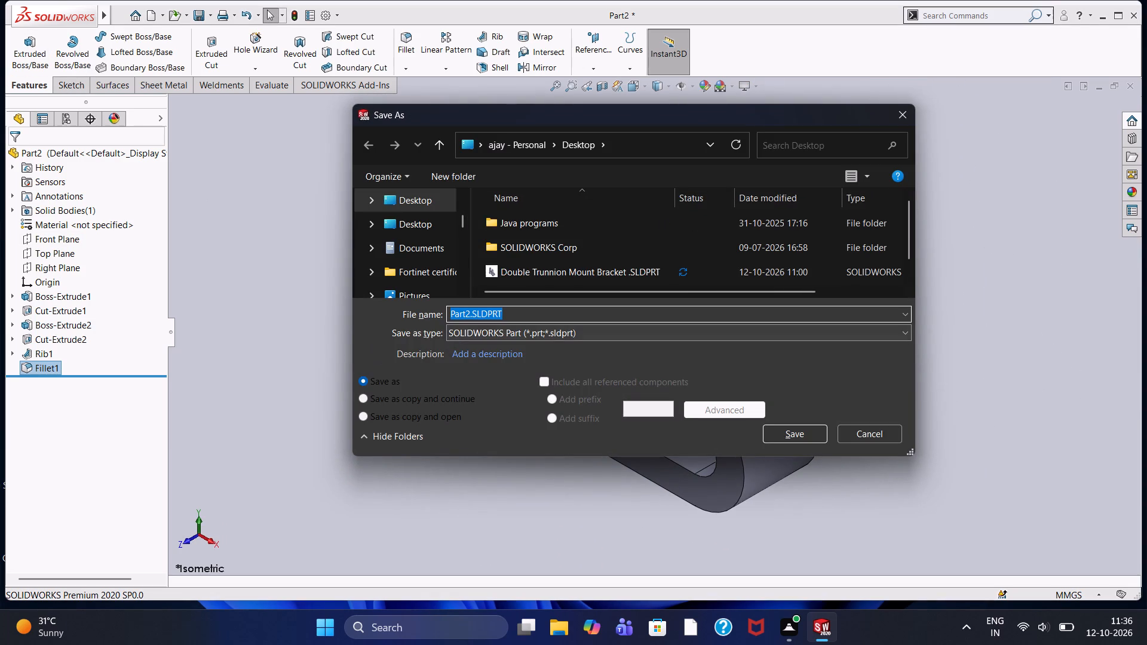
drag(472, 313, 344, 329)
key(BackSpace)
key(ctrl+c)
key(ctrl+v)
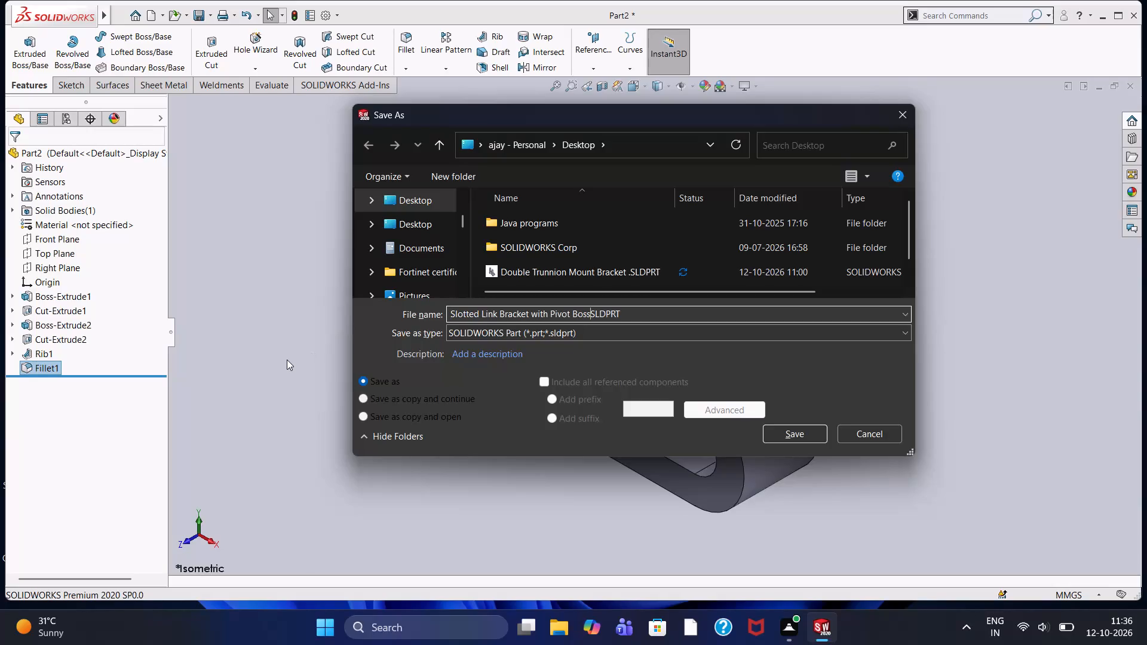
key(period)
click(808, 435)
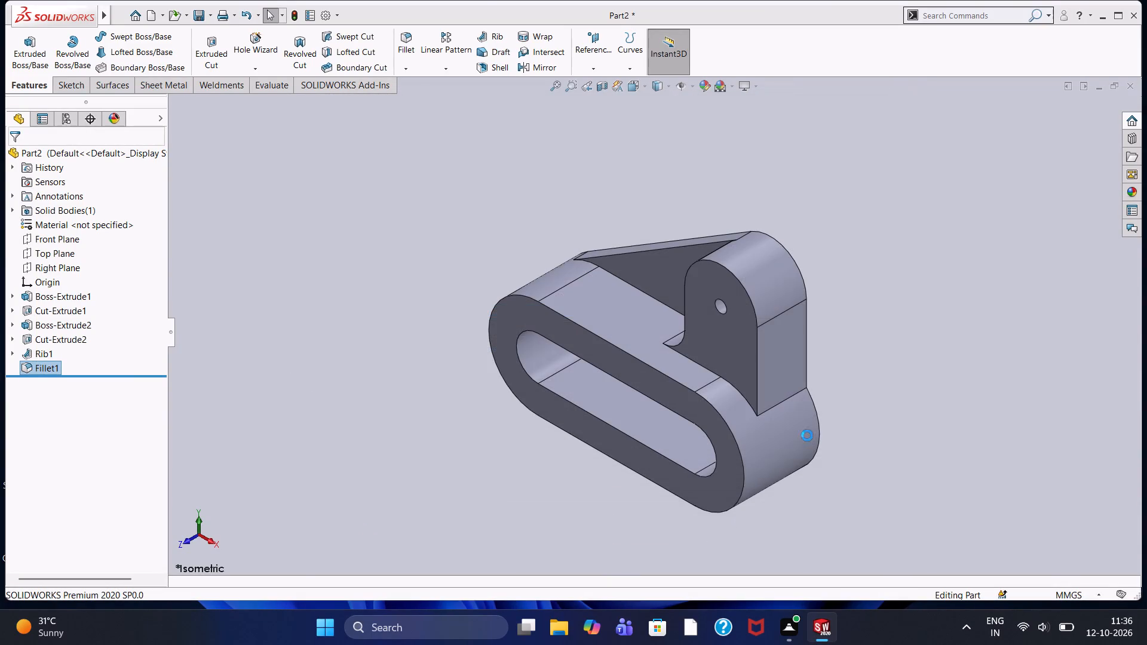
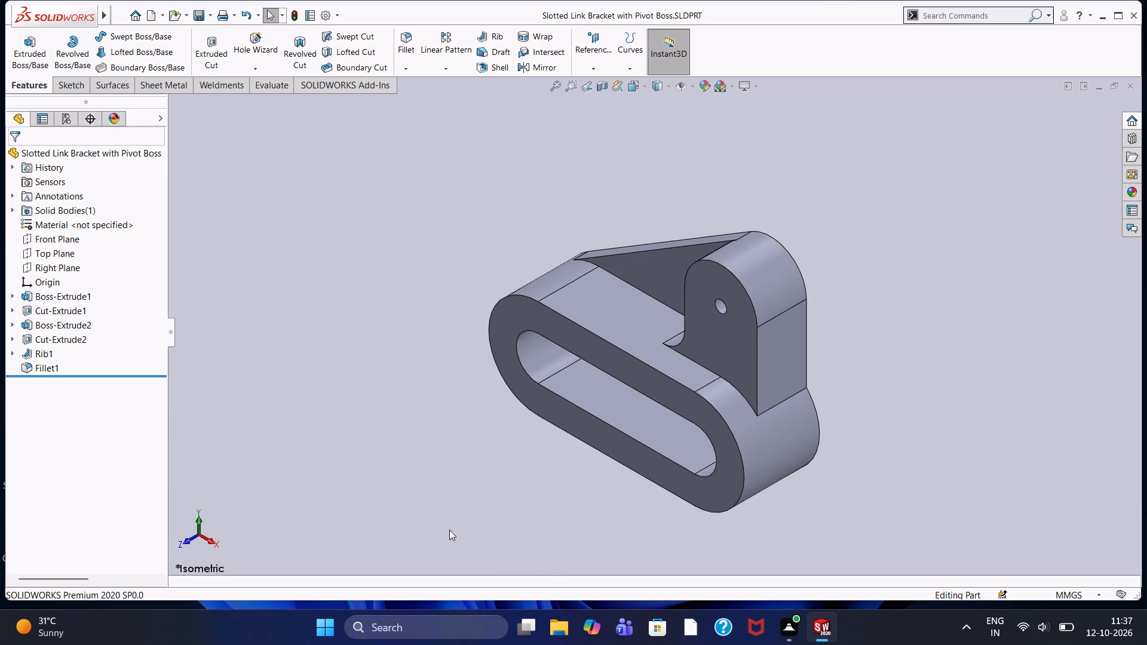
Examine the finished bracket's slotted body, drilled boss, rib and fillet at different magnifications, ending in the fitted isometric view.
scroll(664, 467, up, 1)
scroll(664, 467, down, 1)
scroll(651, 434, up, 2)
scroll(651, 434, down, 3)
scroll(651, 434, up, 3)
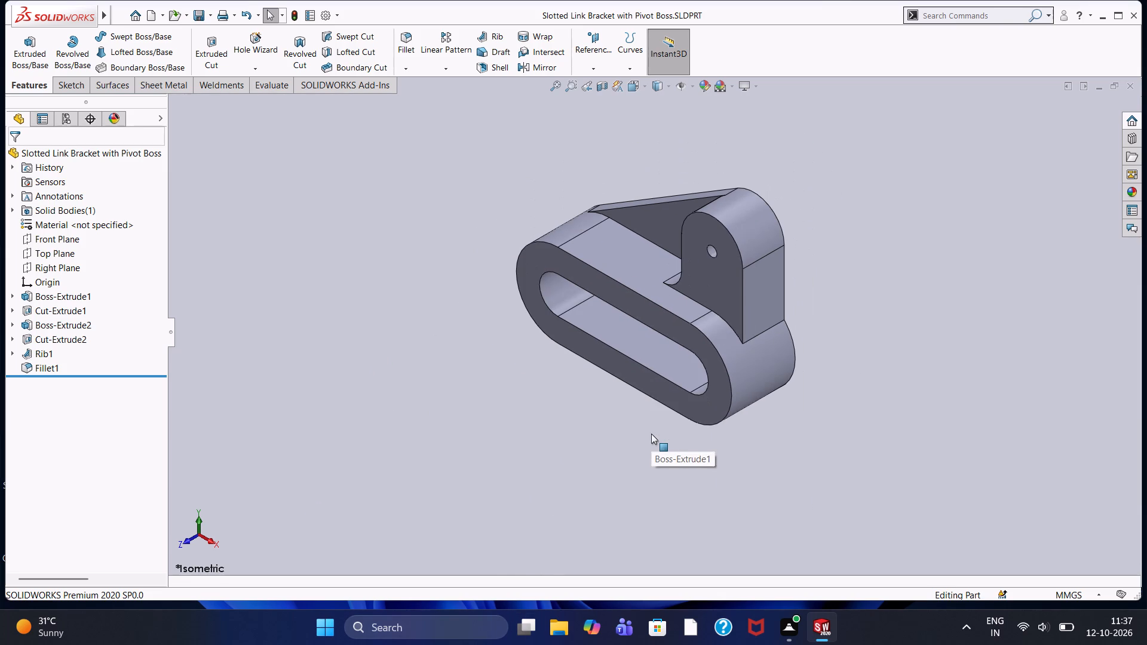
scroll(623, 337, up, 2)
scroll(622, 336, down, 3)
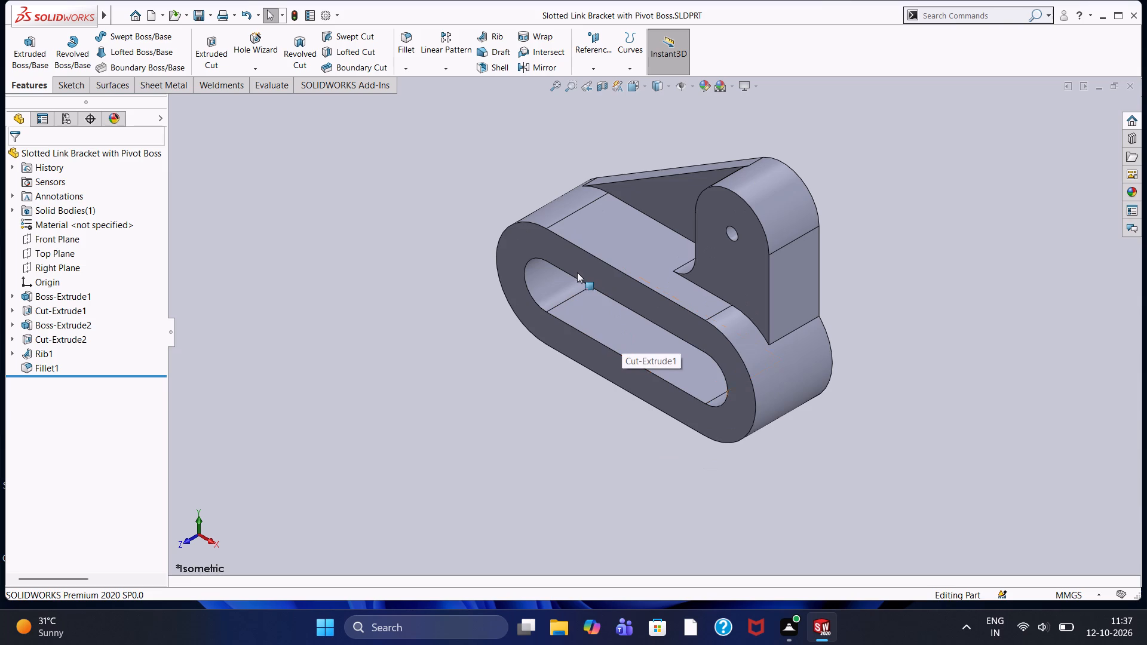
scroll(577, 269, down, 2)
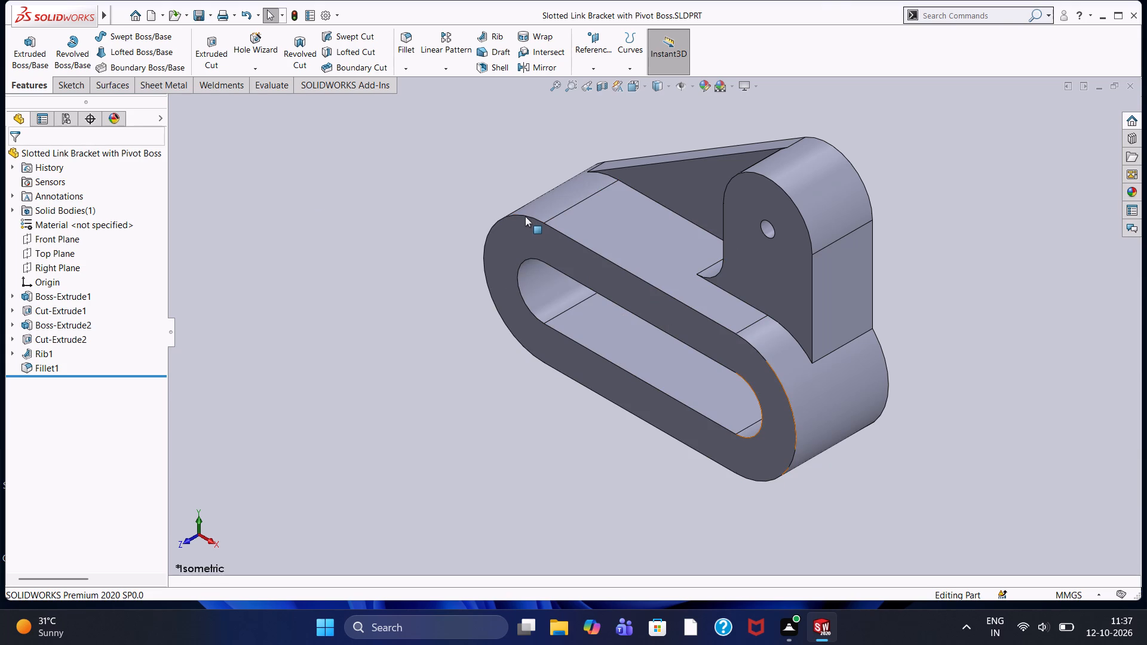
scroll(525, 216, down, 2)
scroll(525, 216, up, 2)
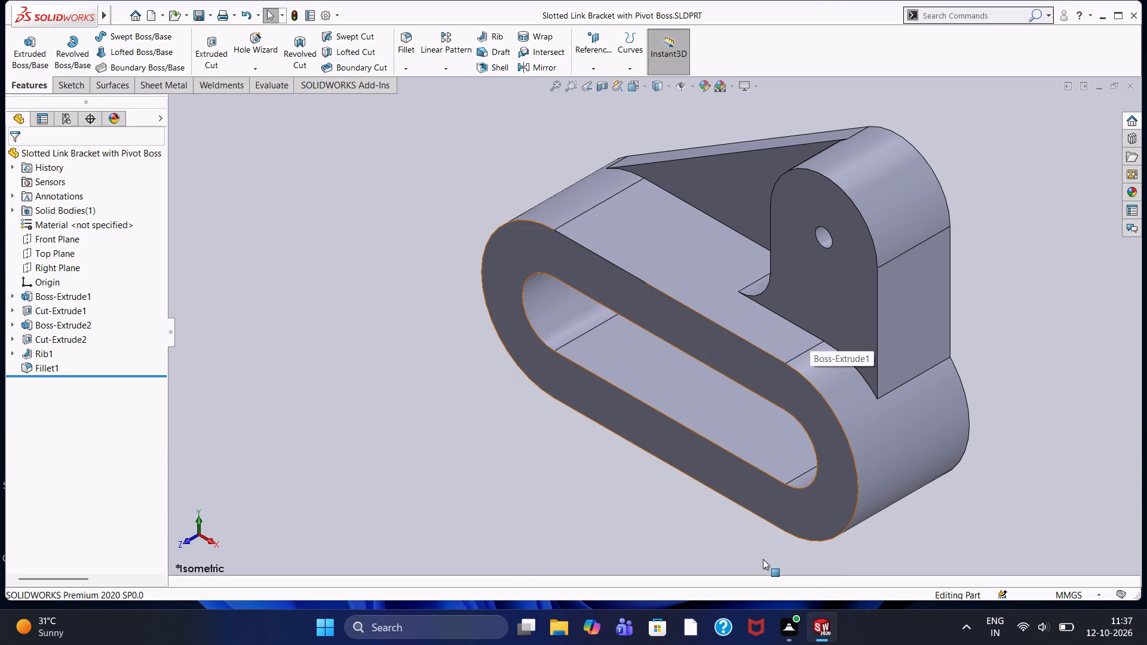
scroll(695, 385, up, 1)
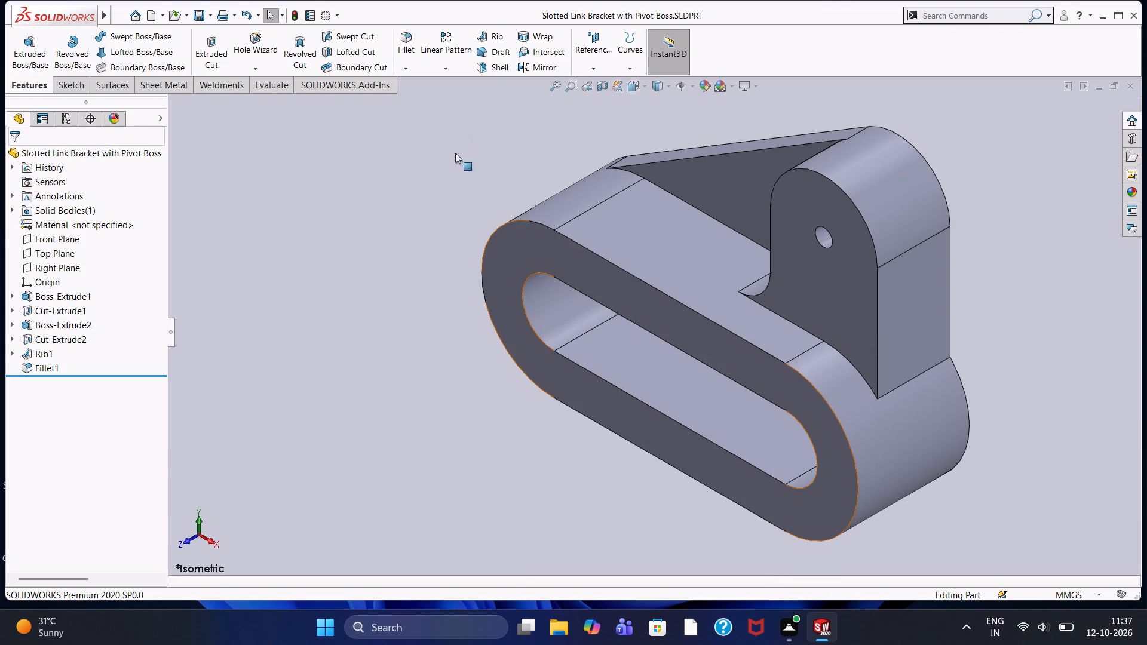
scroll(450, 148, up, 1)
scroll(450, 148, down, 1)
scroll(450, 148, up, 1)
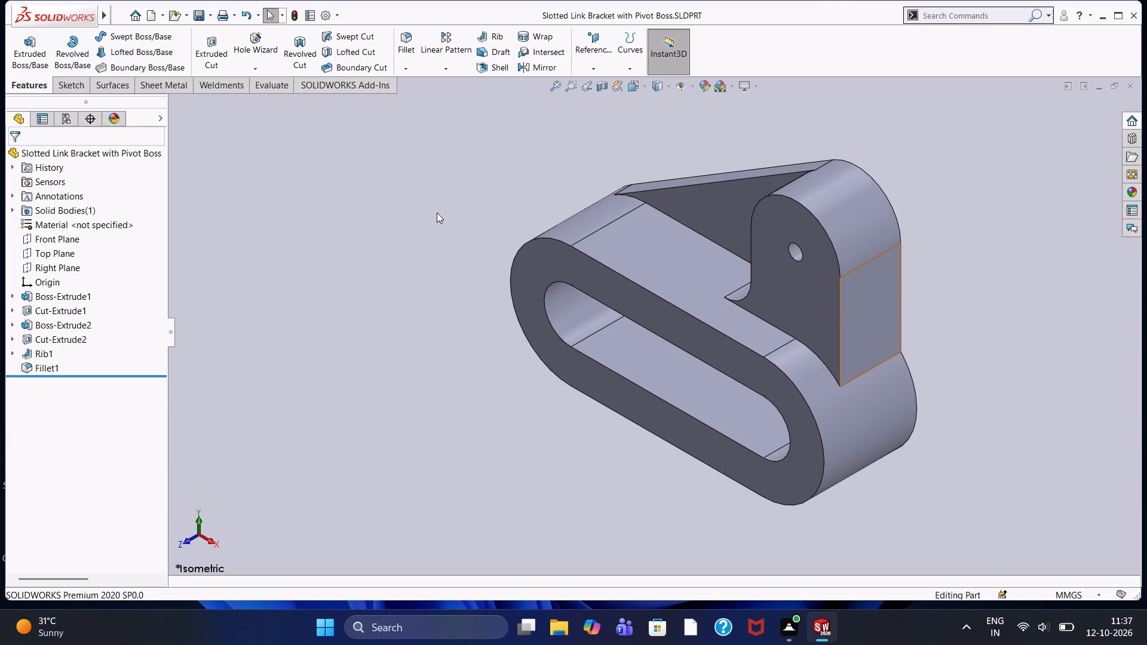
scroll(440, 213, down, 1)
scroll(638, 344, up, 1)
scroll(832, 460, up, 1)
scroll(894, 435, down, 2)
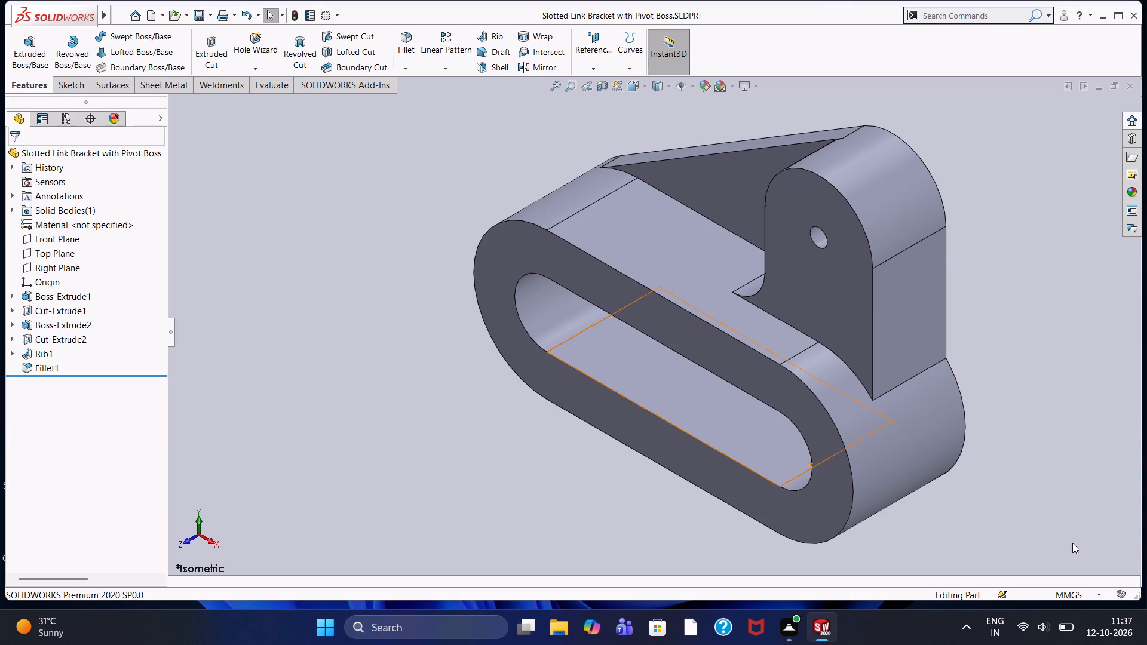
key(ctrl+7)
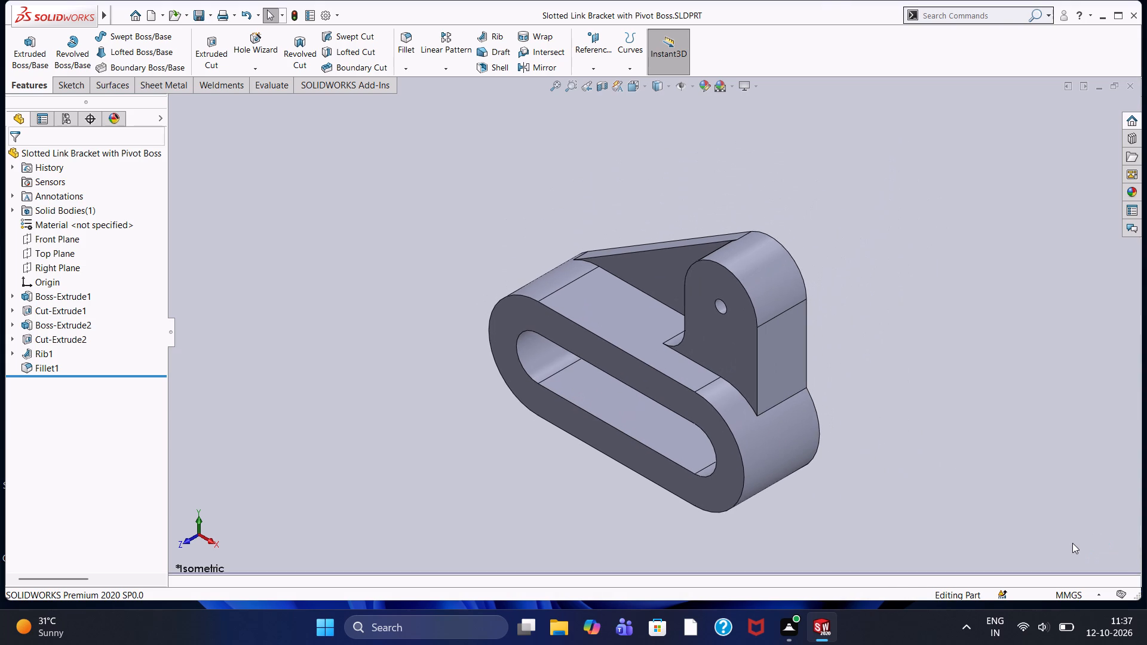